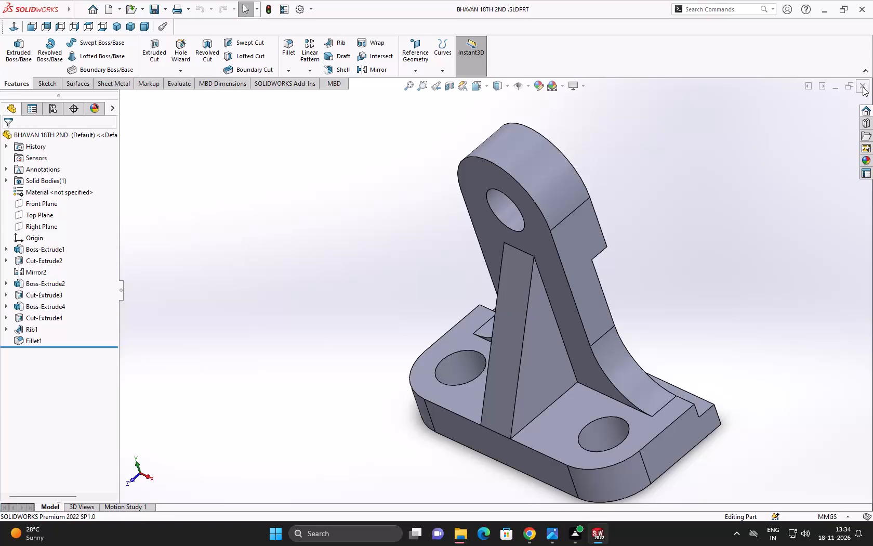
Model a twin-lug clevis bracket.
Close the open bracket part and create a new part document.
{"action": "left_click", "coordinate": [863, 87]}
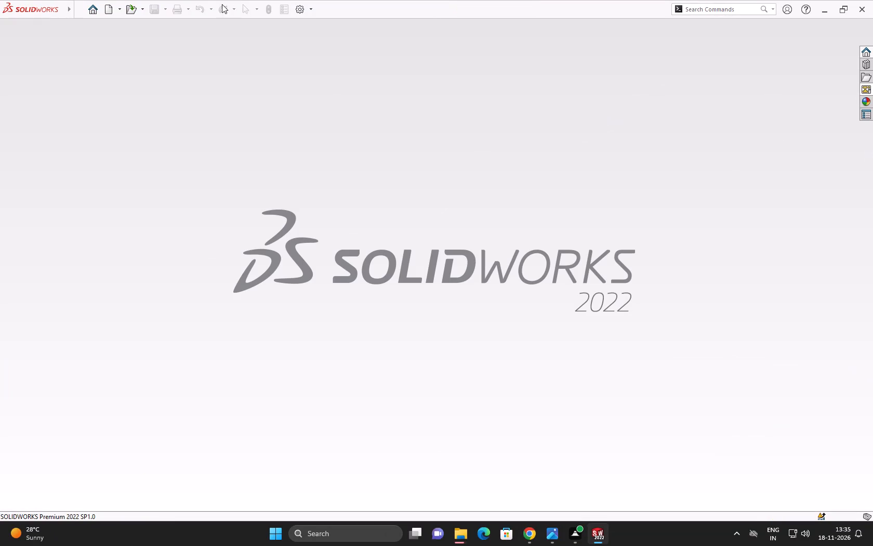
{"action": "left_click", "coordinate": [115, 9]}
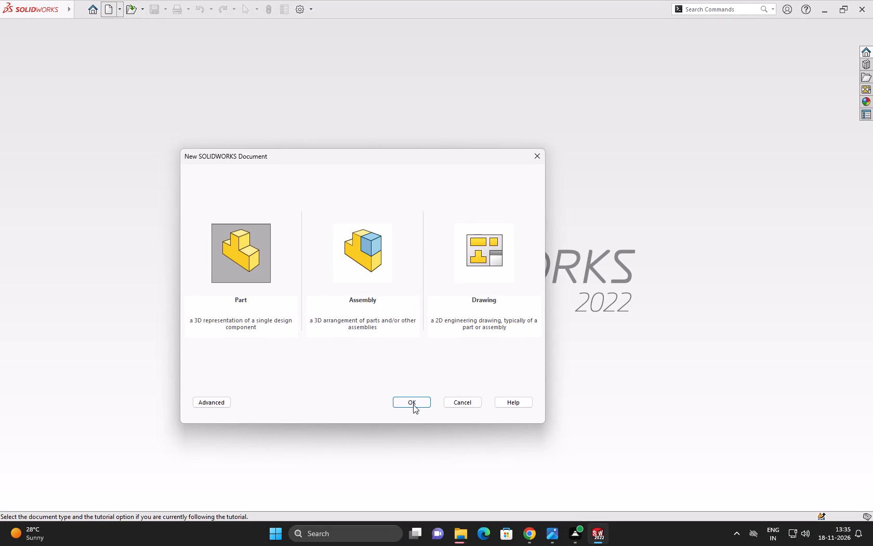
{"action": "left_click", "coordinate": [413, 404]}
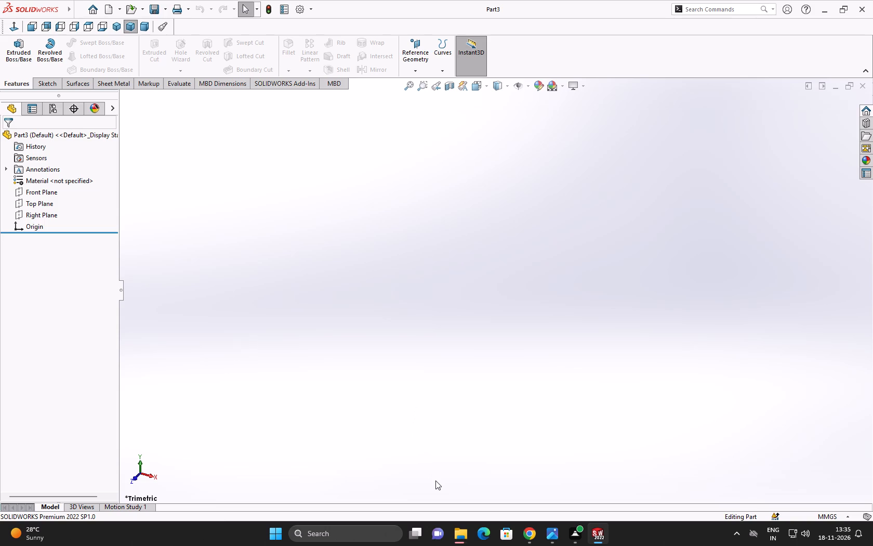
Sketch a center rectangle about 214 mm wide on the Top Plane, centred on the origin.
{"action": "left_click", "coordinate": [33, 207]}
{"action": "left_click", "coordinate": [40, 191]}
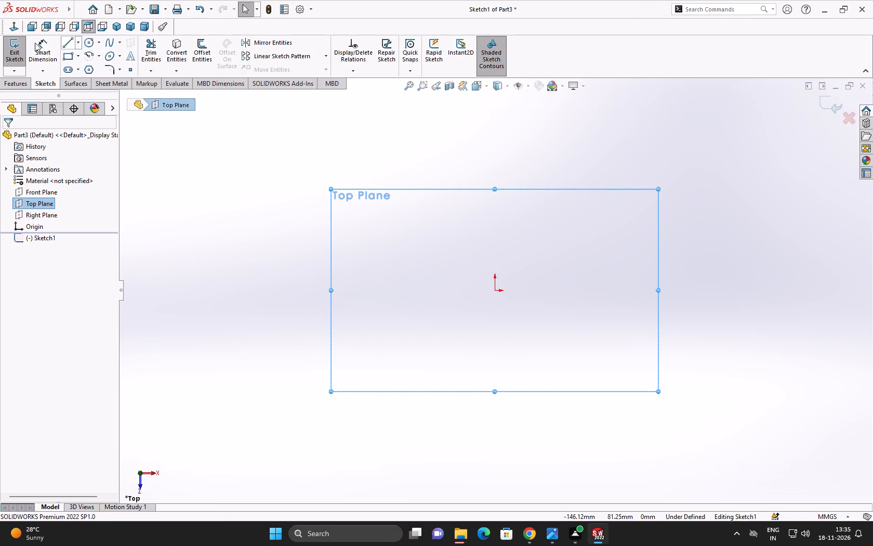
{"action": "left_click", "coordinate": [76, 56]}
{"action": "left_click", "coordinate": [76, 73]}
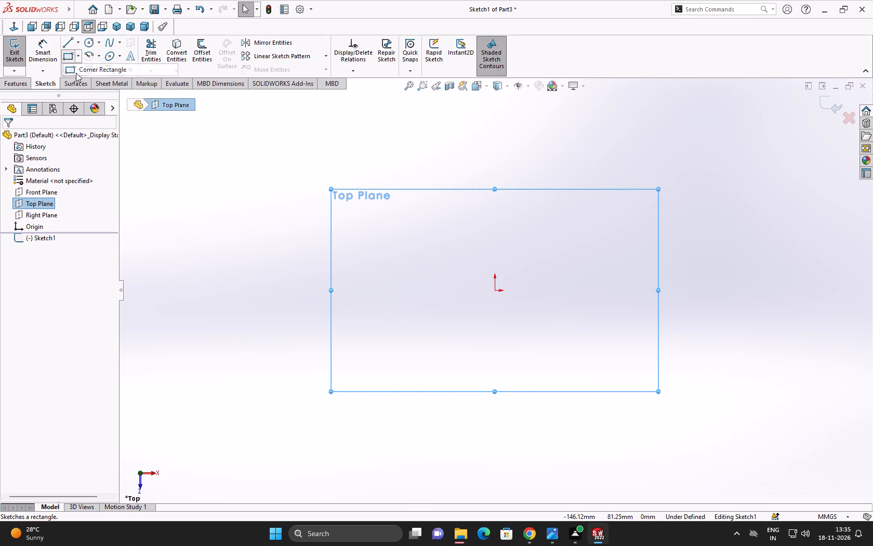
{"action": "left_click", "coordinate": [75, 54]}
{"action": "left_click", "coordinate": [77, 84]}
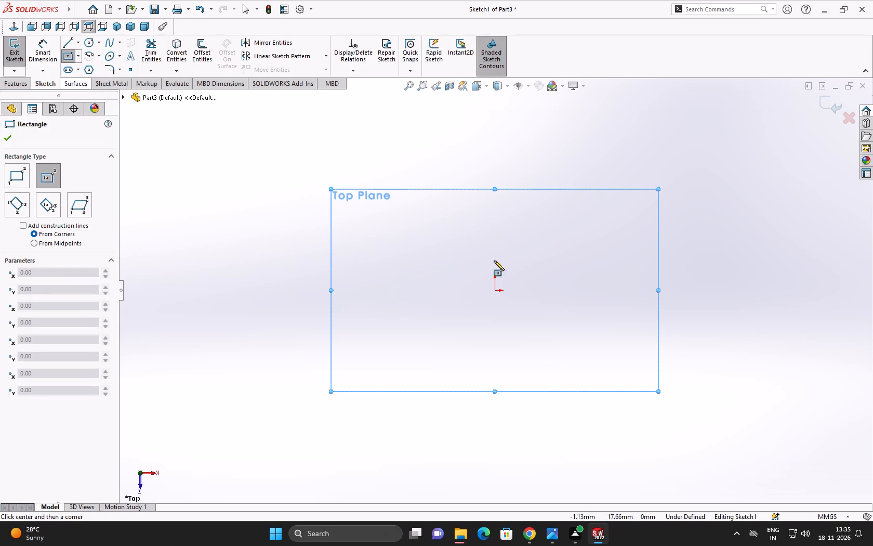
{"action": "left_click", "coordinate": [495, 292]}
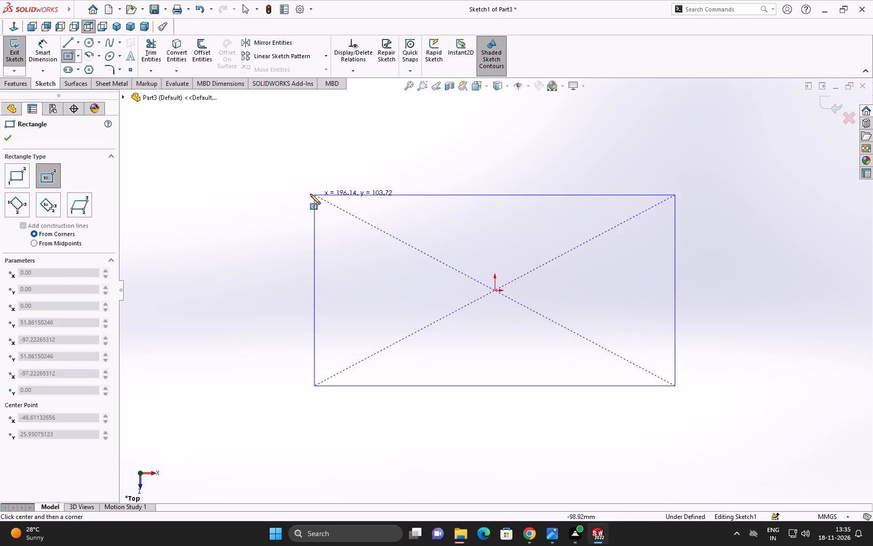
{"action": "left_click", "coordinate": [298, 190]}
{"action": "right_click", "coordinate": [298, 190]}
{"action": "left_click", "coordinate": [318, 198]}
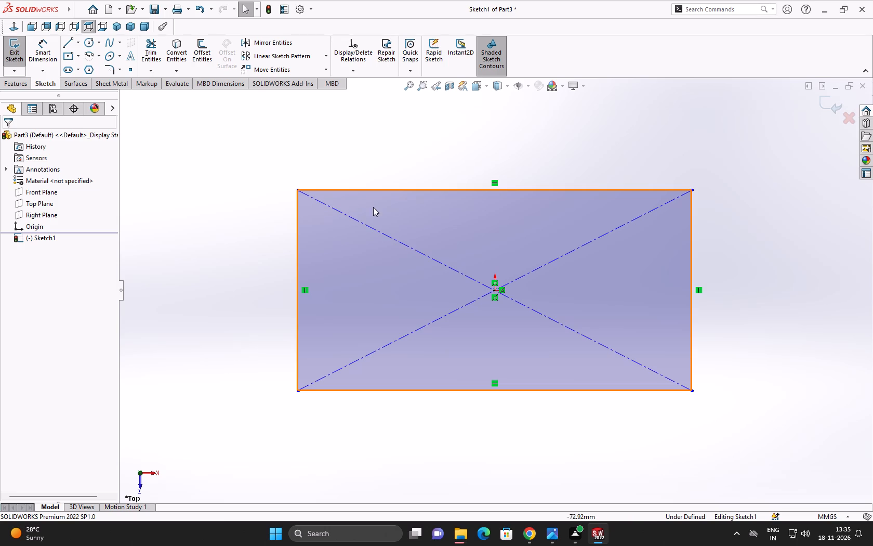
Dimension the rectangle to 75 mm wide and 45 mm high.
{"action": "left_click", "coordinate": [50, 52]}
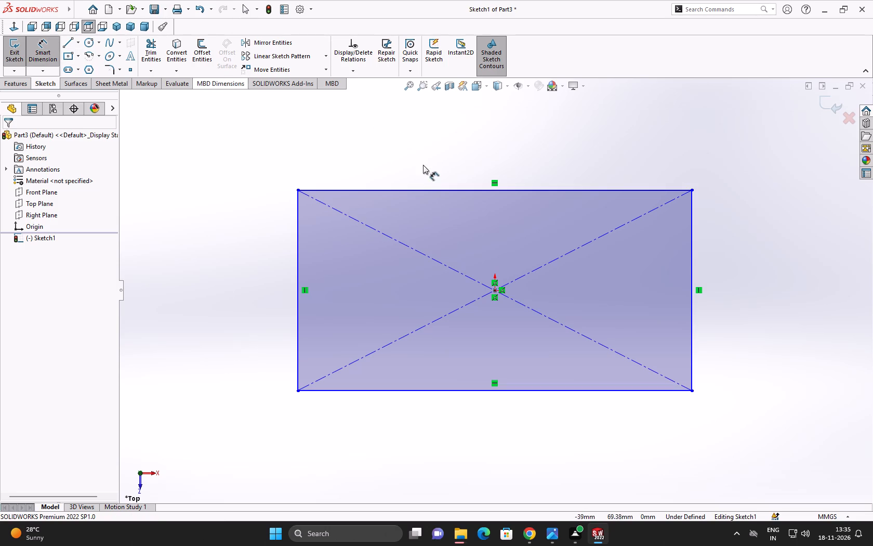
{"action": "left_click", "coordinate": [433, 188]}
{"action": "left_click", "coordinate": [430, 158]}
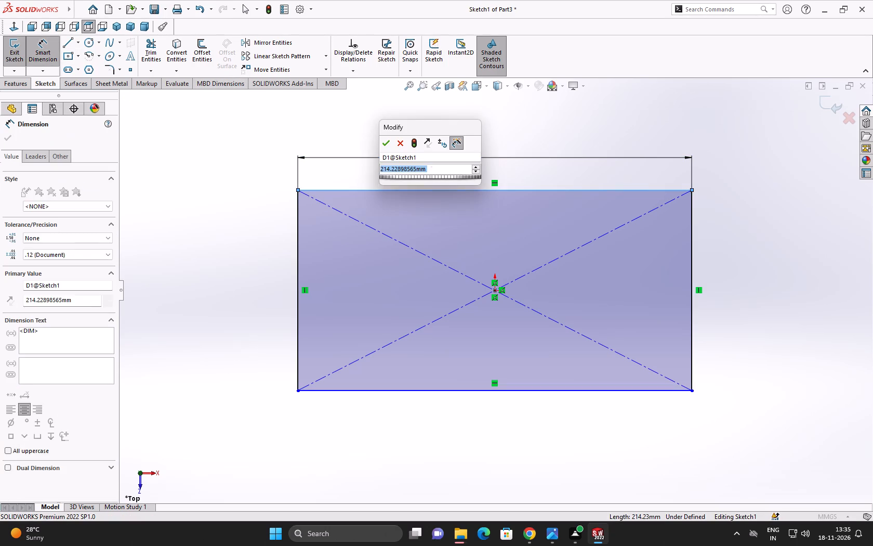
{"action": "type", "text": "75"}
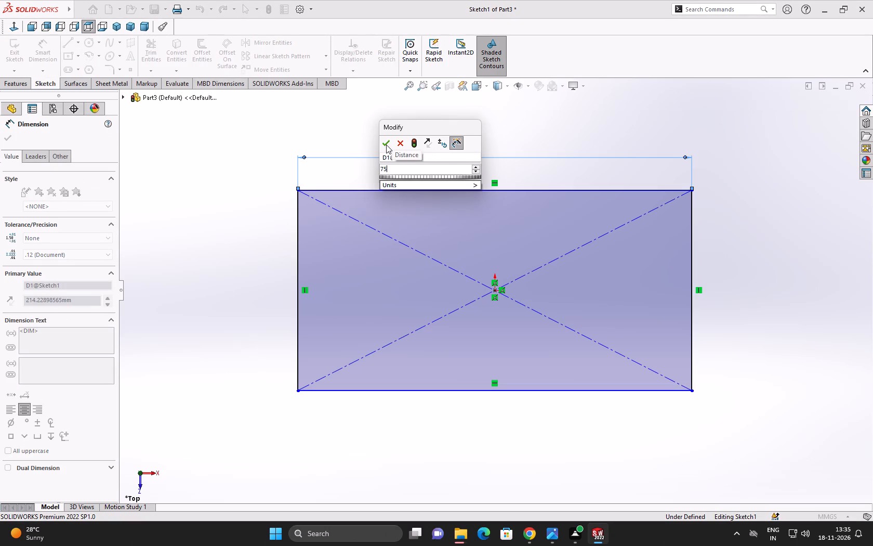
{"action": "left_click", "coordinate": [386, 145]}
{"action": "left_click", "coordinate": [692, 258]}
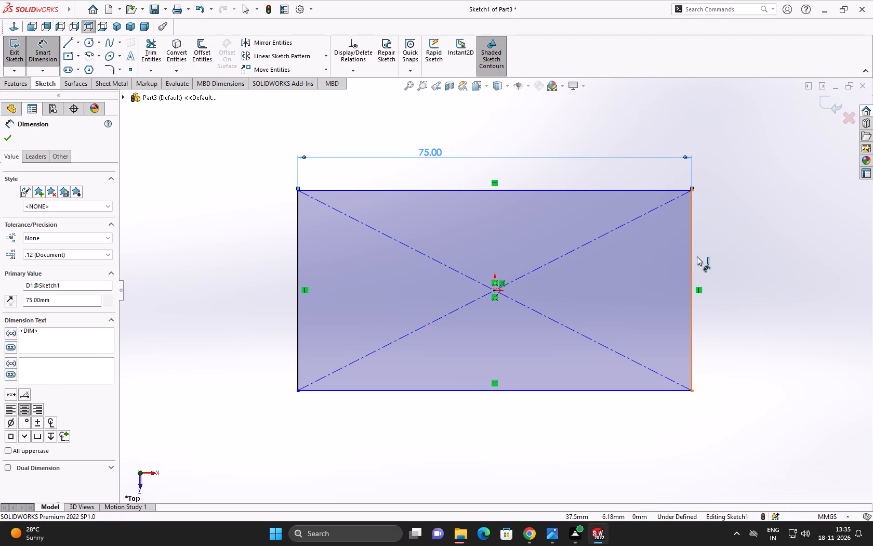
{"action": "left_click", "coordinate": [738, 252]}
{"action": "type", "text": "45"}
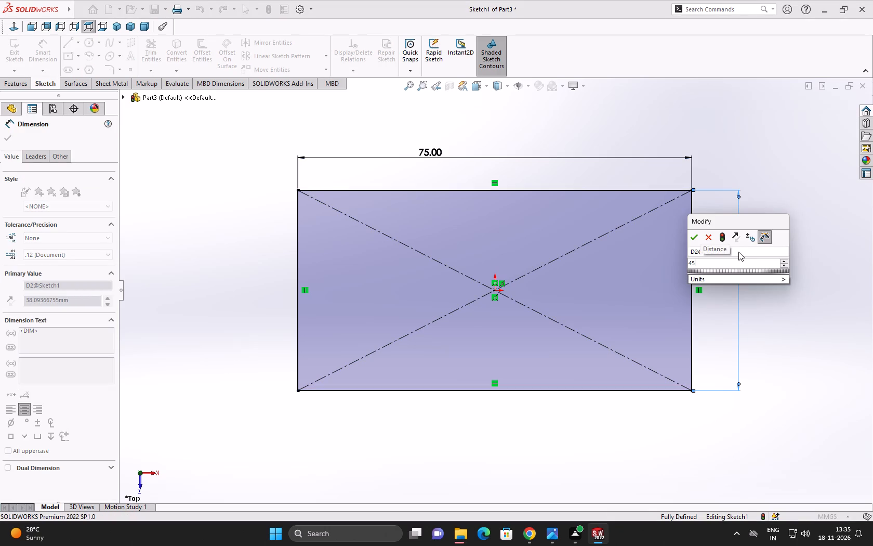
{"action": "left_click", "coordinate": [697, 243]}
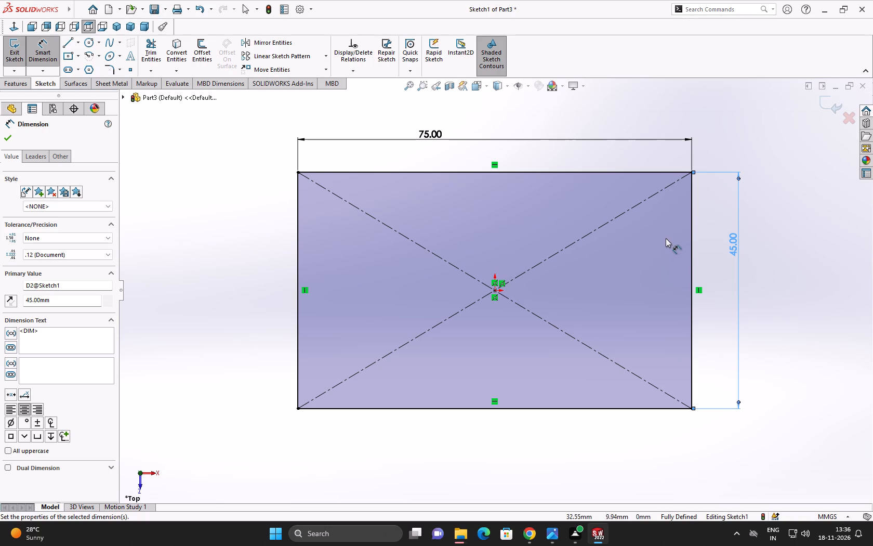
{"action": "left_click", "coordinate": [12, 143]}
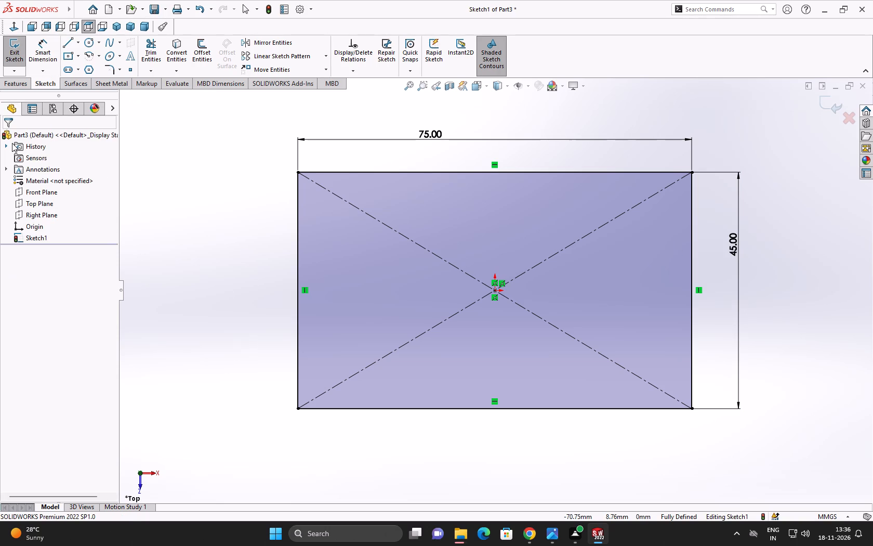
Extrude the rectangle as a 10 mm blind boss to form the base block.
{"action": "left_click", "coordinate": [14, 87]}
{"action": "left_click", "coordinate": [16, 64]}
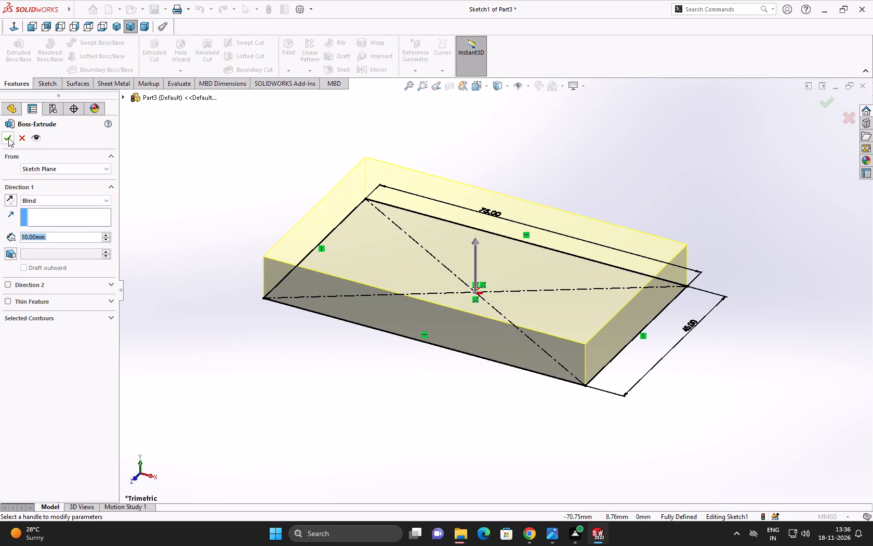
{"action": "left_click", "coordinate": [8, 137]}
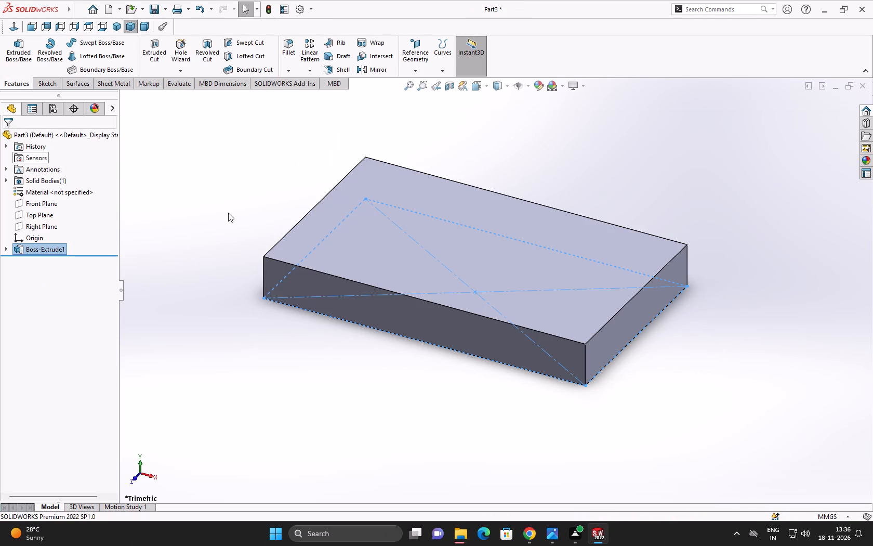
{"action": "left_click", "coordinate": [228, 213]}
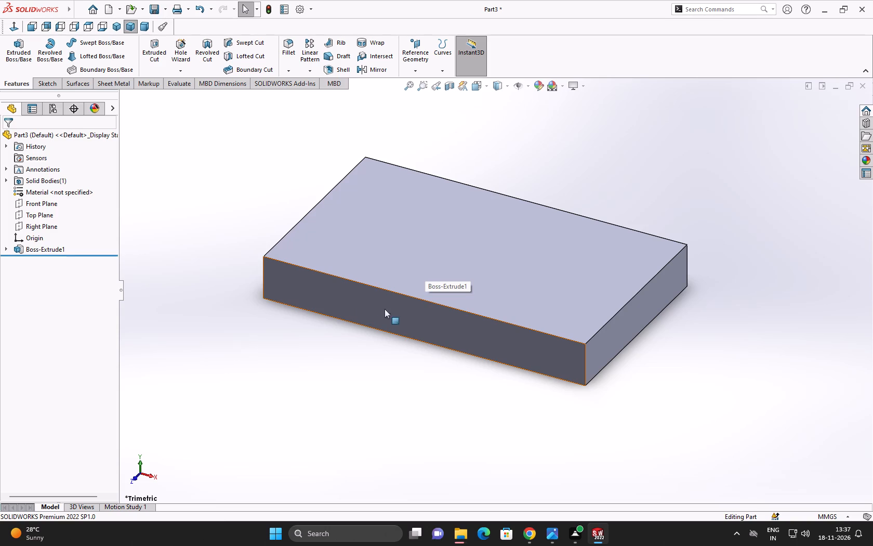
Sketch a center rectangle about 25 by 4 mm on the block's top face, between the origin and the front long edge.
{"action": "left_click", "coordinate": [383, 250]}
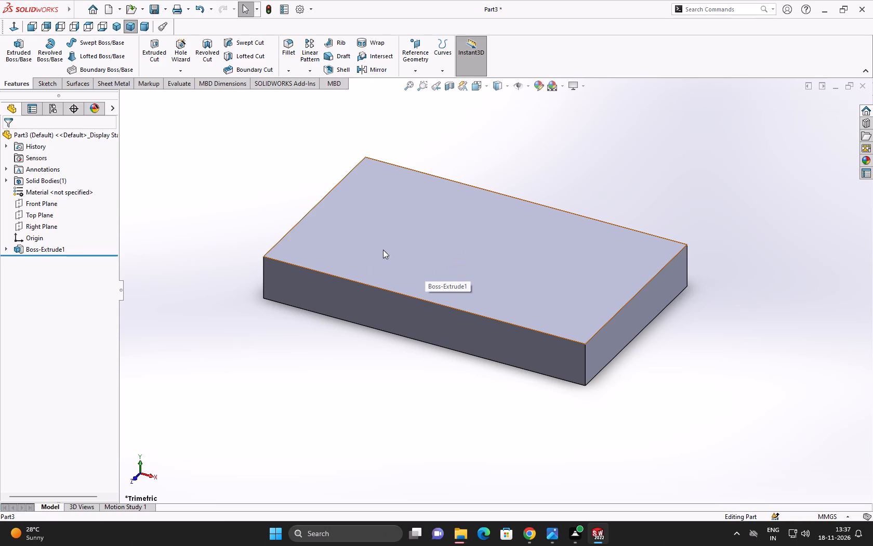
{"action": "left_click", "coordinate": [432, 223]}
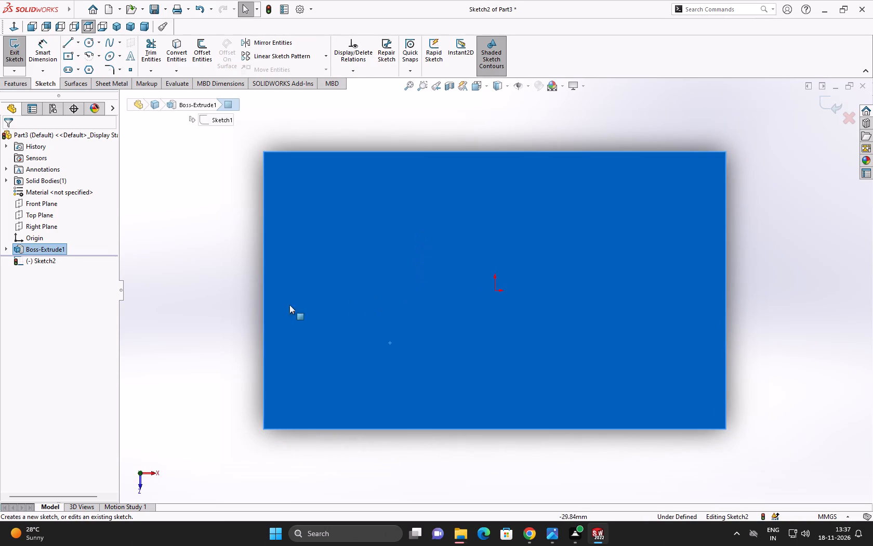
{"action": "left_click", "coordinate": [70, 58]}
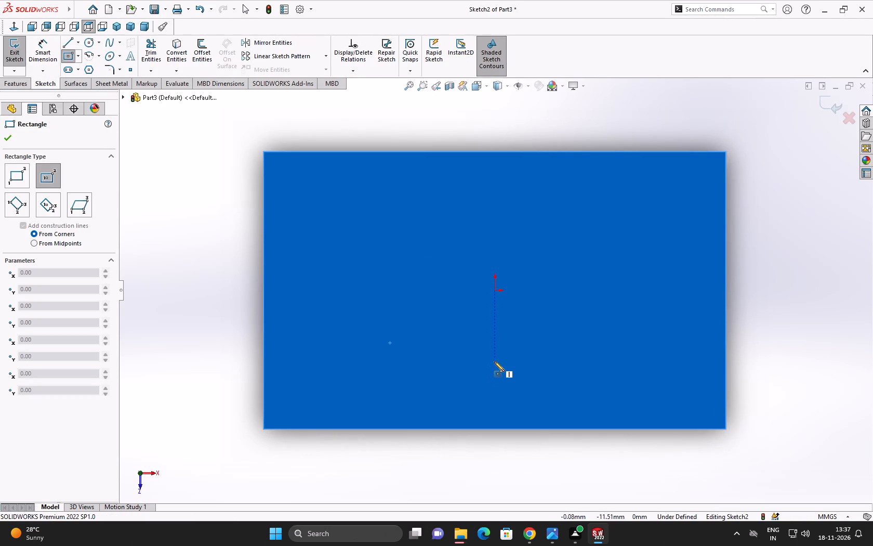
{"action": "left_click", "coordinate": [495, 361]}
{"action": "left_click", "coordinate": [573, 349]}
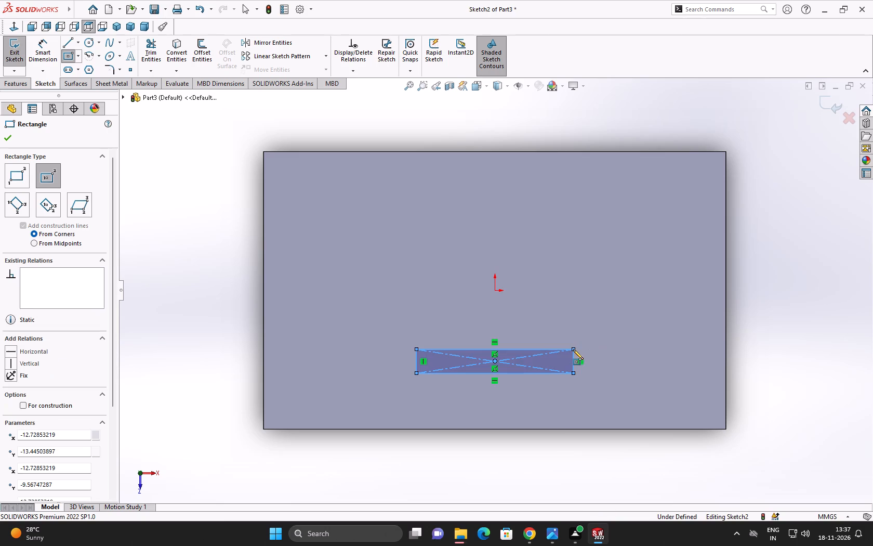
{"action": "right_click", "coordinate": [573, 349]}
{"action": "left_click", "coordinate": [582, 357]}
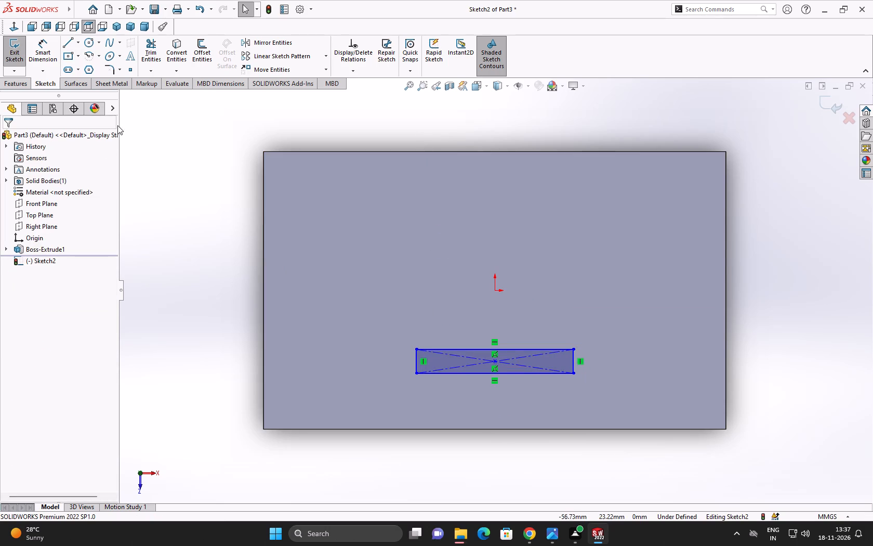
Dimension the small rectangle's near side 7.5 mm from the block's front long edge.
{"action": "left_click", "coordinate": [32, 51]}
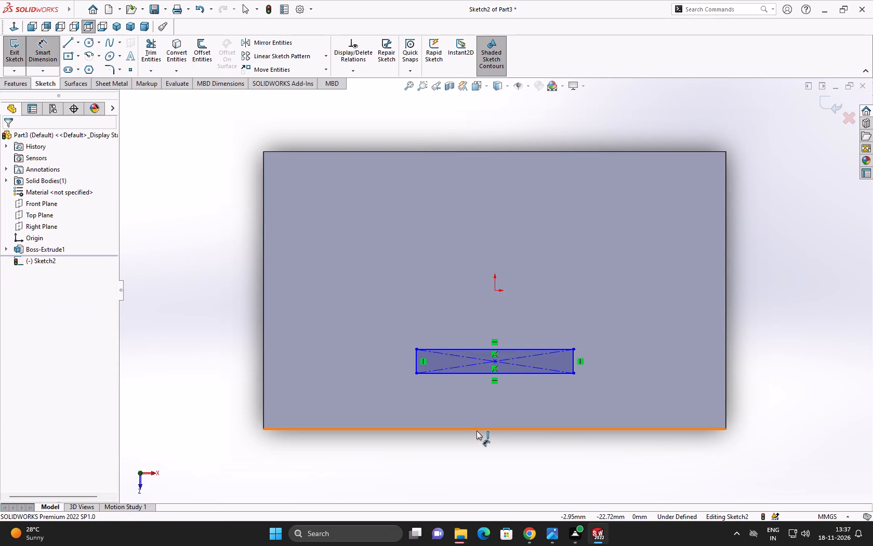
{"action": "left_click", "coordinate": [477, 431]}
{"action": "left_click", "coordinate": [464, 374]}
{"action": "left_click", "coordinate": [382, 393]}
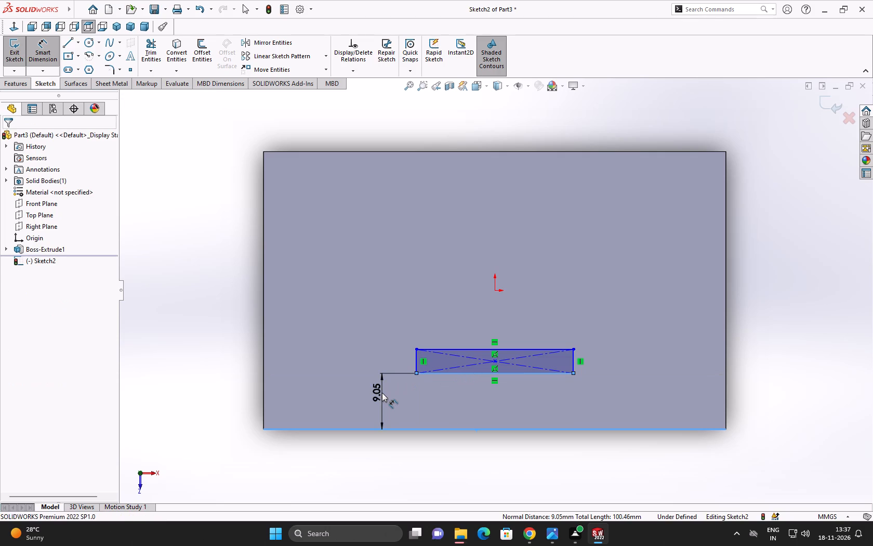
{"action": "key", "text": "7"}
{"action": "type", "text": ".5"}
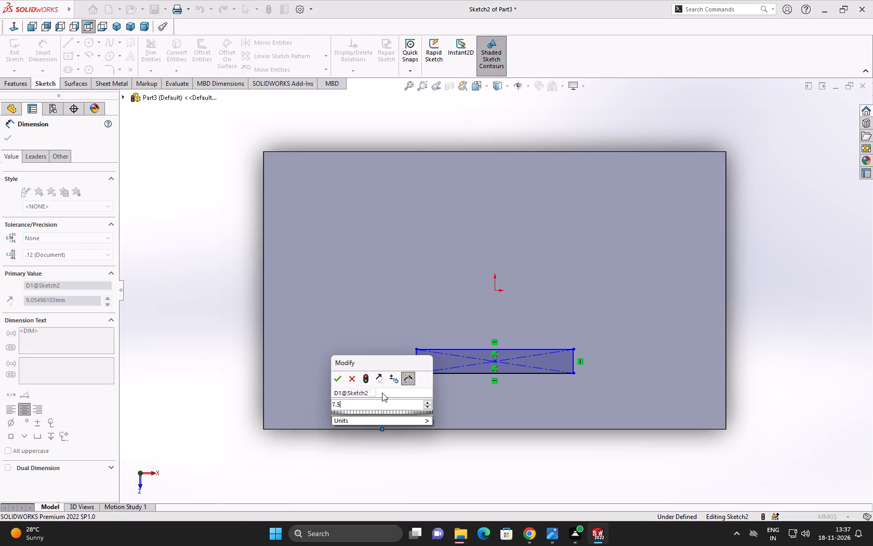
{"action": "left_click", "coordinate": [339, 376]}
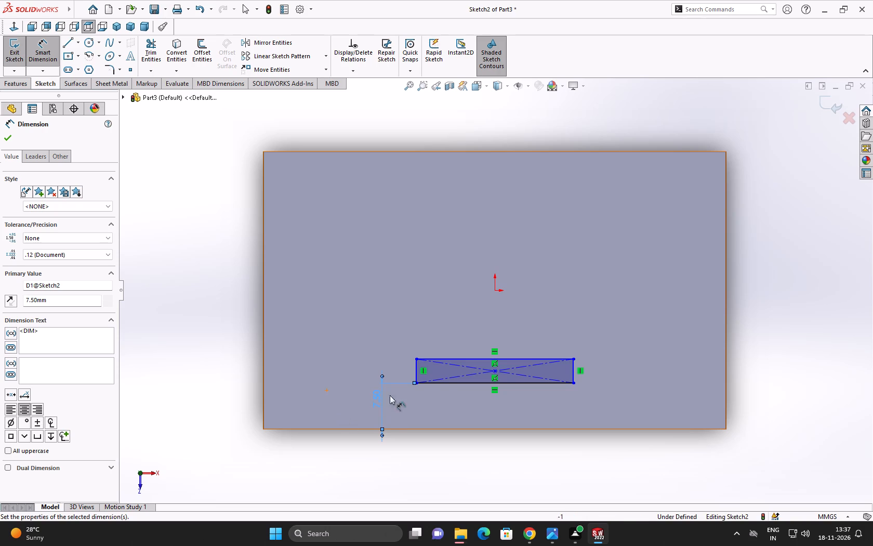
Dimension the small rectangle to 10 mm deep and 30 mm wide.
{"action": "left_click", "coordinate": [417, 368]}
{"action": "left_click", "coordinate": [236, 378]}
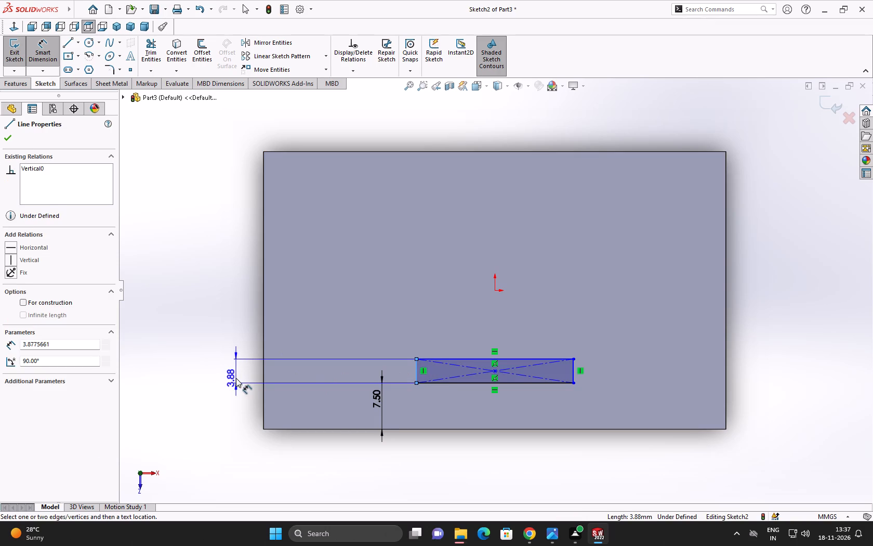
{"action": "type", "text": "10"}
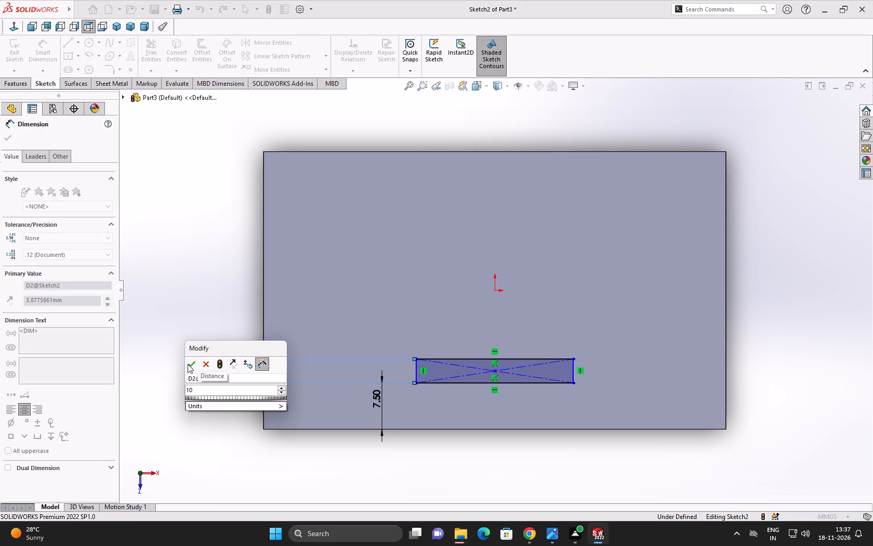
{"action": "left_click", "coordinate": [189, 365]}
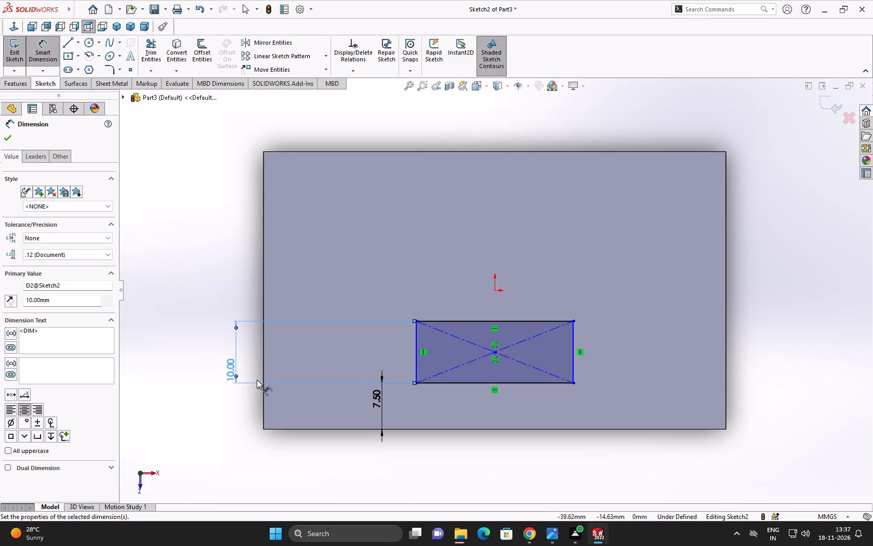
{"action": "left_click", "coordinate": [456, 321]}
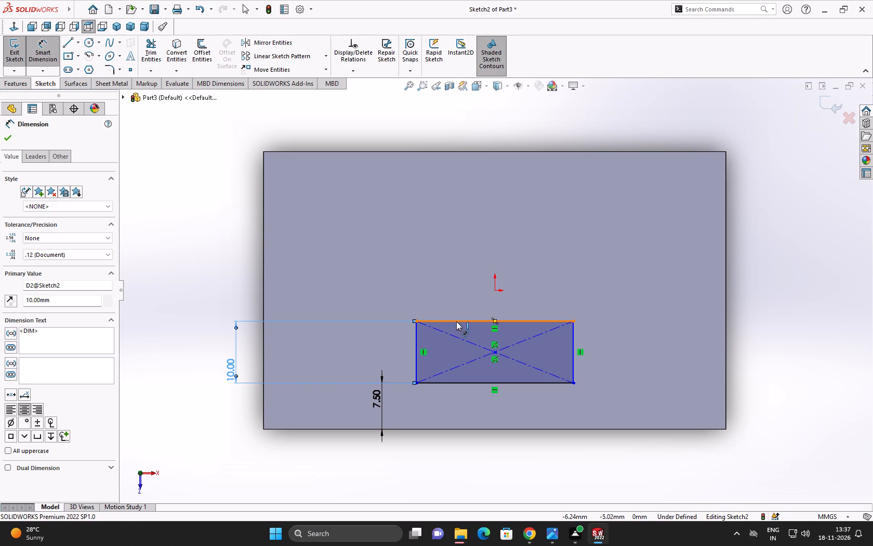
{"action": "left_click", "coordinate": [459, 288]}
{"action": "type", "text": "30"}
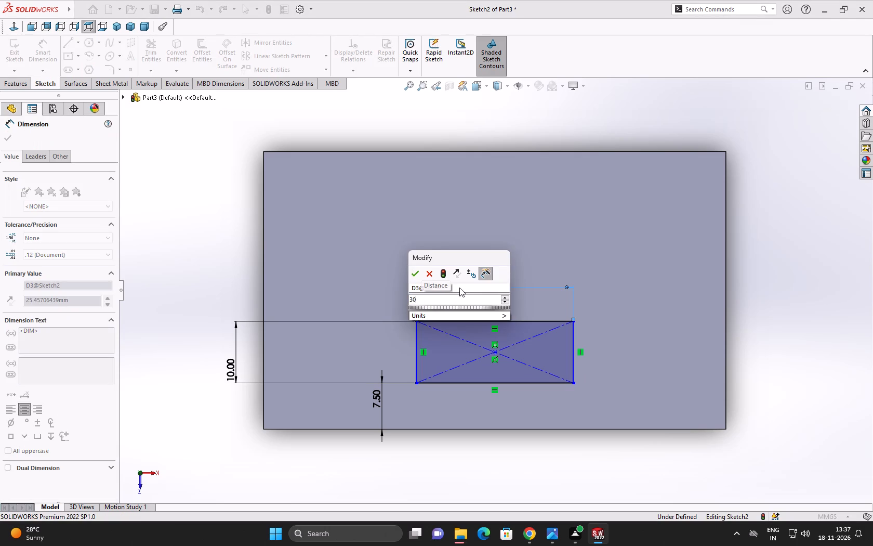
{"action": "left_click", "coordinate": [412, 274]}
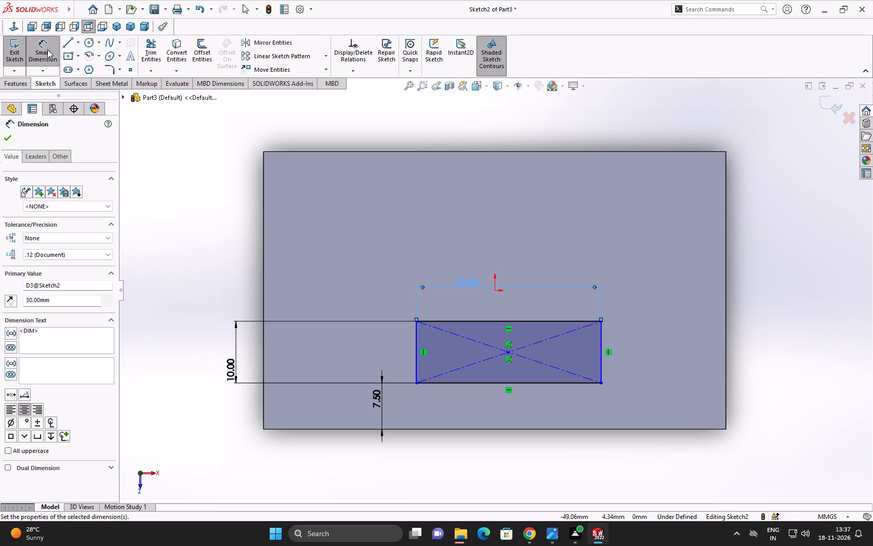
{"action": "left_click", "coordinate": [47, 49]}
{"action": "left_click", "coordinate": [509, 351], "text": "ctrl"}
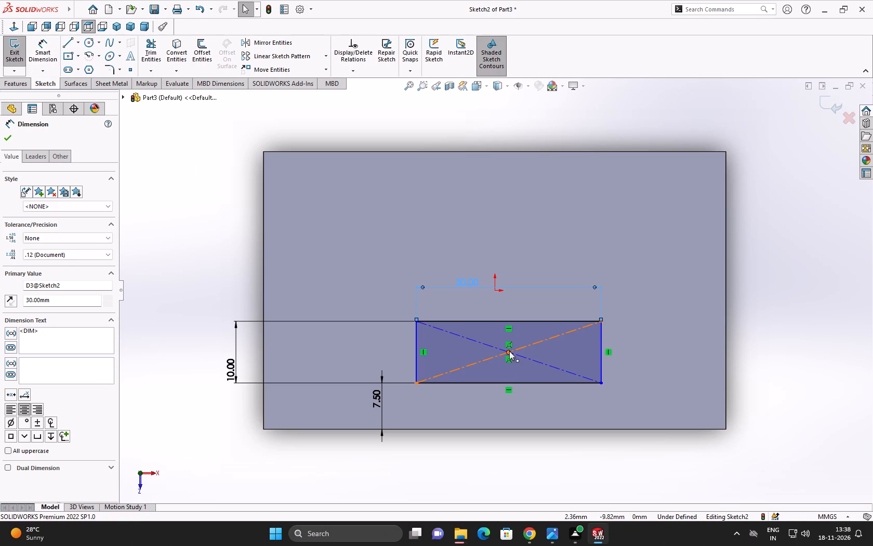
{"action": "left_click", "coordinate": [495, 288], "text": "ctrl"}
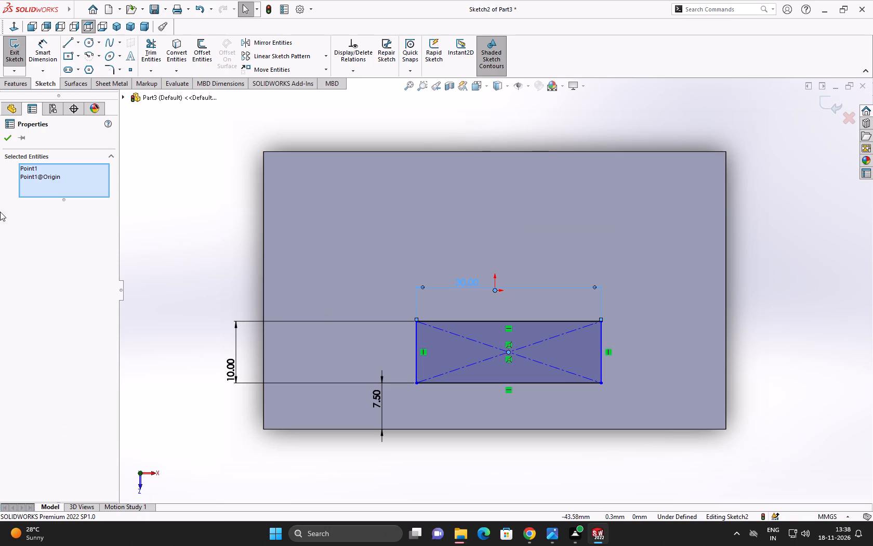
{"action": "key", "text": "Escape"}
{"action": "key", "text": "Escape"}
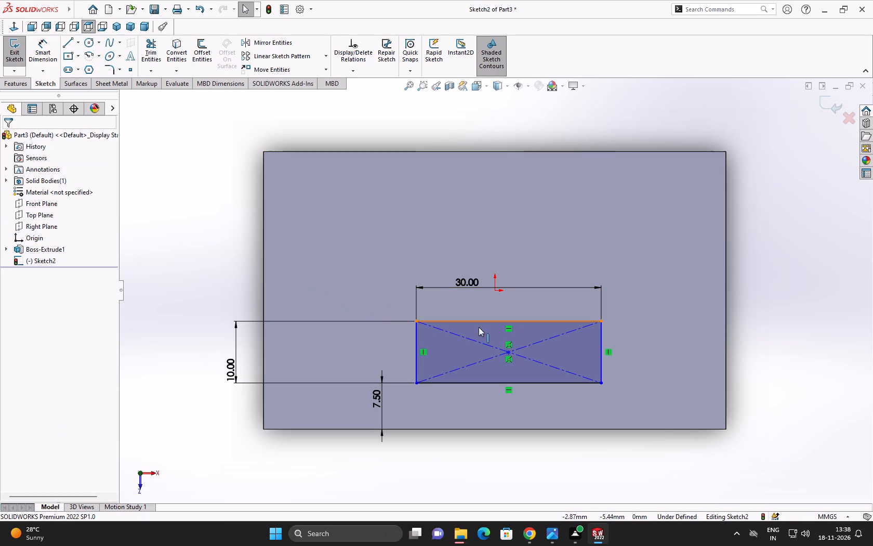
Add a vertical relation between the small rectangle's center point and the origin.
{"action": "left_click", "coordinate": [509, 352], "text": "ctrl"}
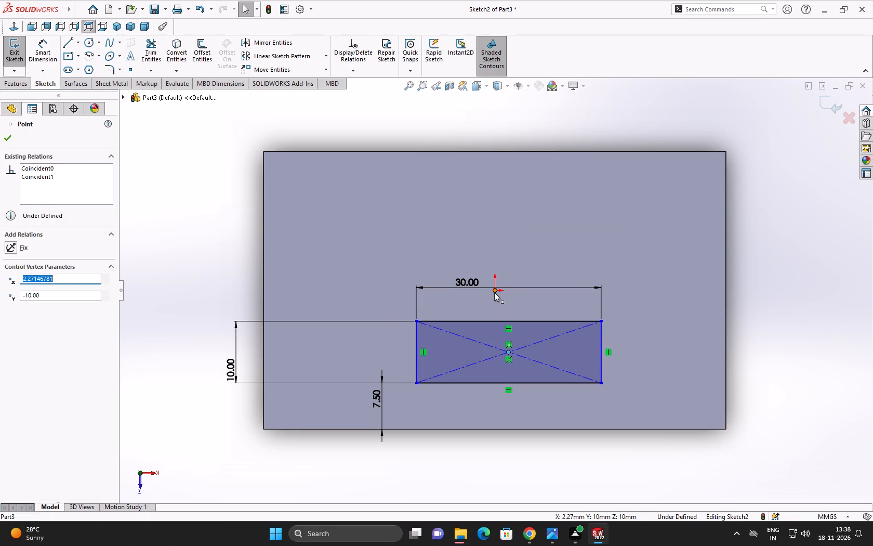
{"action": "left_click", "coordinate": [494, 290], "text": "ctrl"}
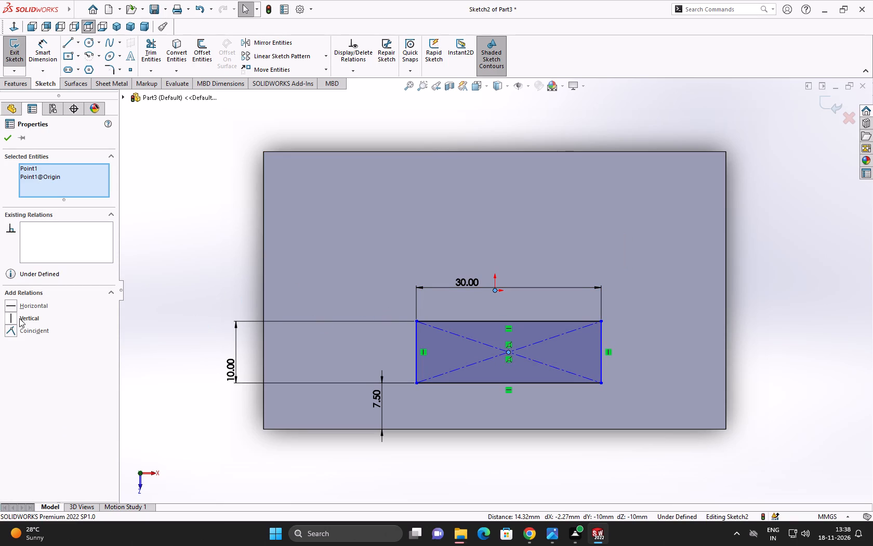
{"action": "left_click", "coordinate": [19, 318]}
{"action": "left_click", "coordinate": [156, 287]}
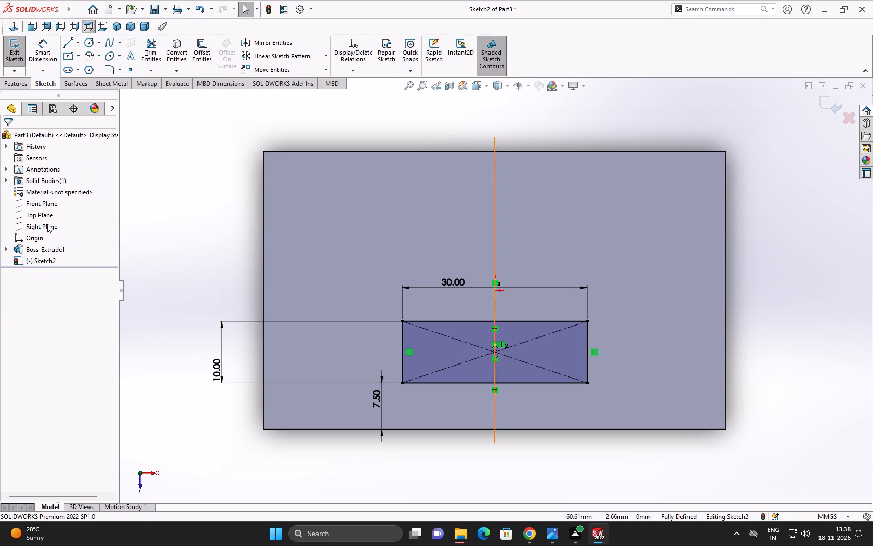
Extrude the 30 by 10 mm rectangle as a 35 mm blind boss merged with the base block.
{"action": "left_click", "coordinate": [21, 87]}
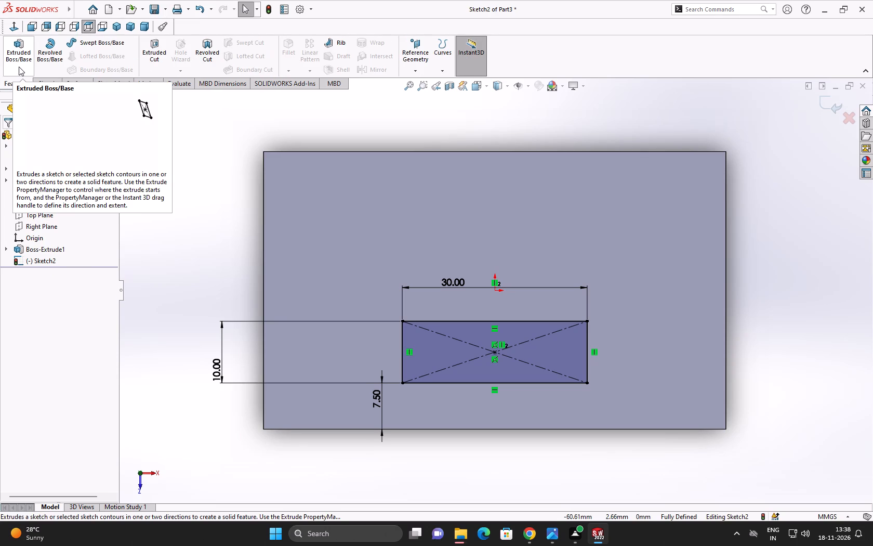
{"action": "left_click", "coordinate": [19, 62]}
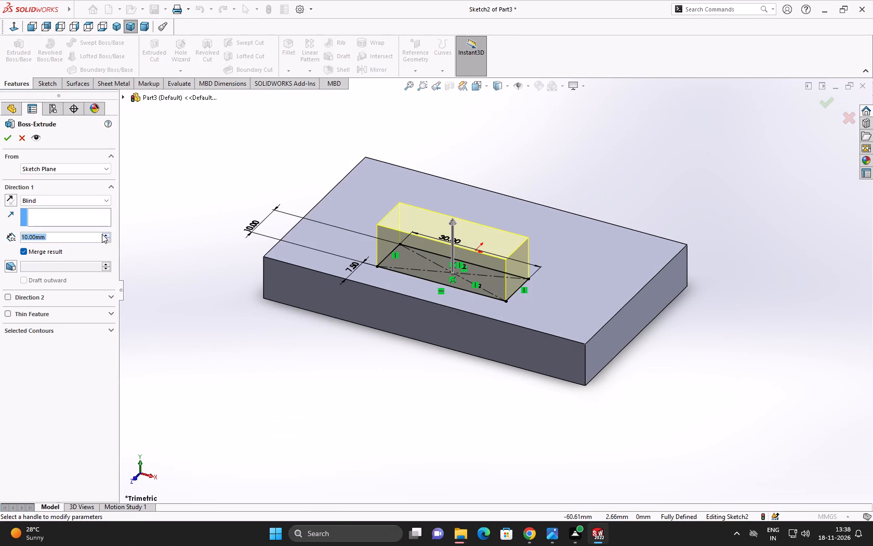
{"action": "type", "text": "35"}
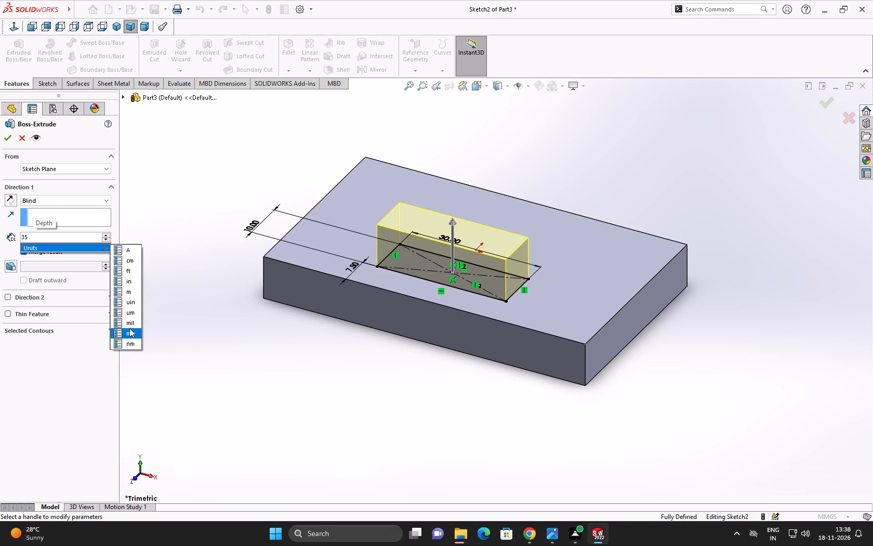
{"action": "left_click", "coordinate": [129, 328]}
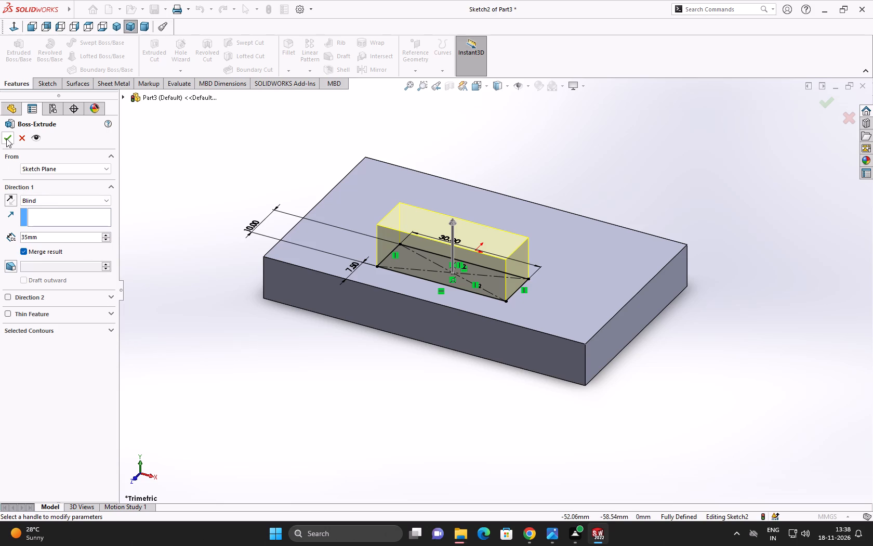
{"action": "left_click", "coordinate": [6, 138]}
{"action": "left_click", "coordinate": [182, 163]}
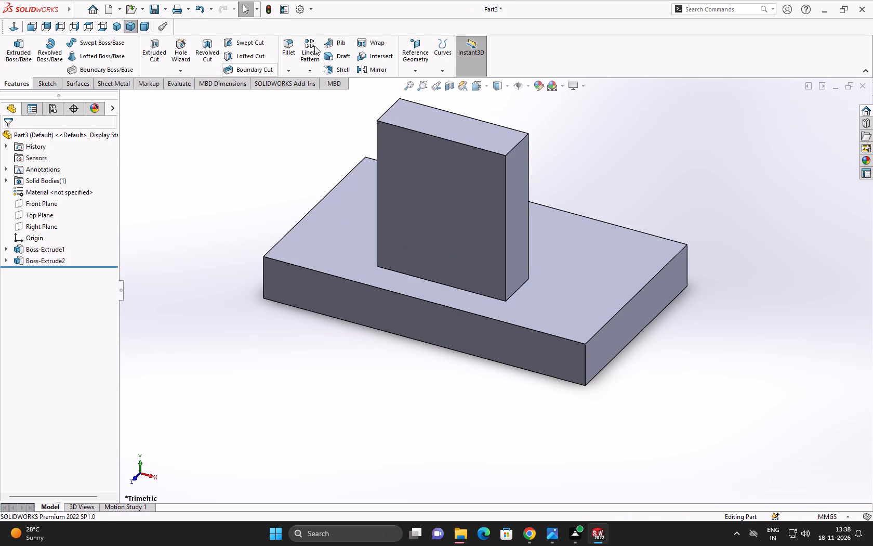
Mirror the upright boss about the Front Plane.
{"action": "left_click", "coordinate": [376, 66]}
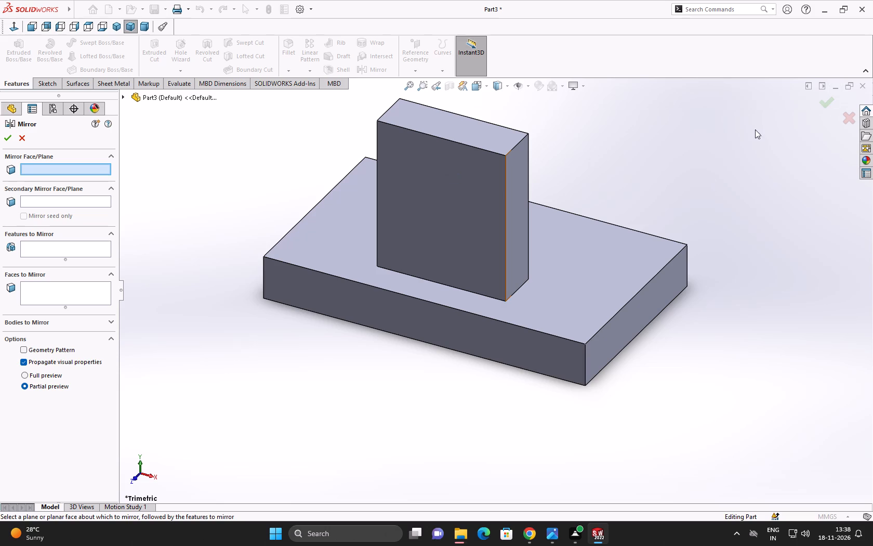
{"action": "left_click", "coordinate": [169, 101]}
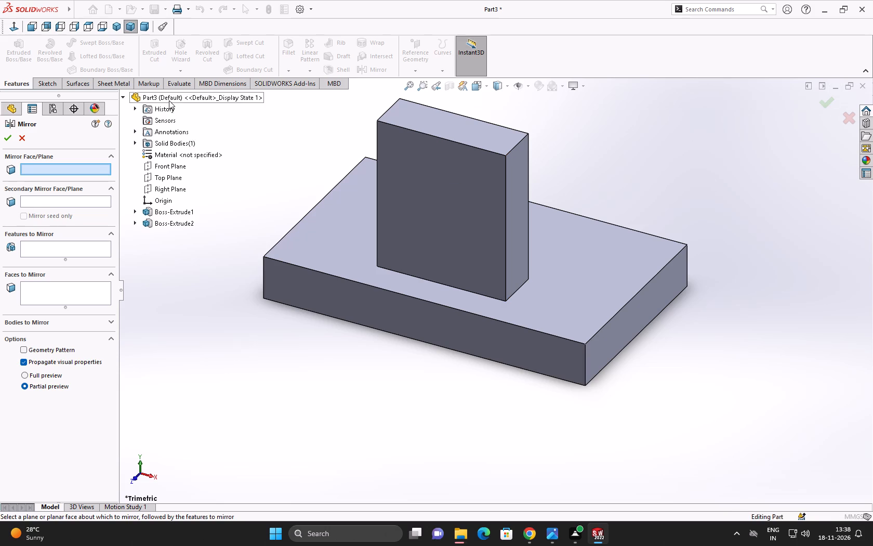
{"action": "left_click", "coordinate": [168, 166]}
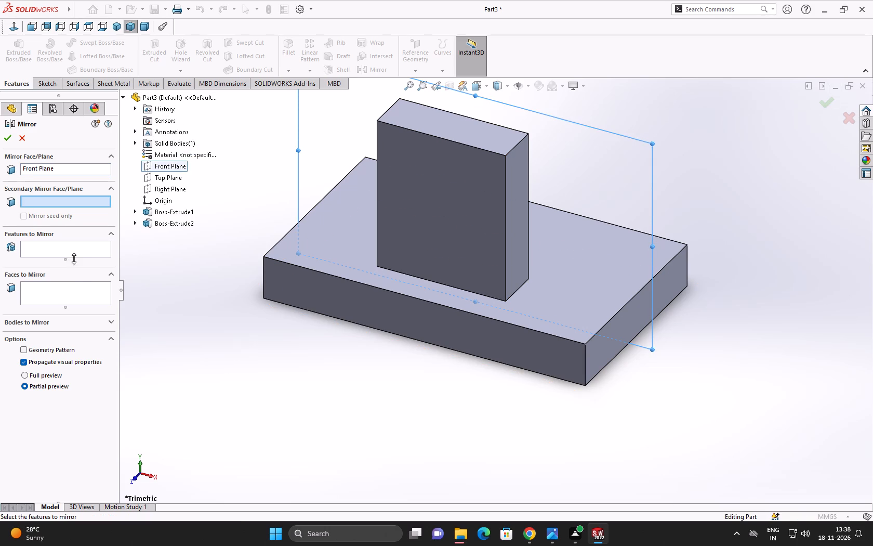
{"action": "left_click", "coordinate": [76, 250]}
{"action": "left_click", "coordinate": [175, 222]}
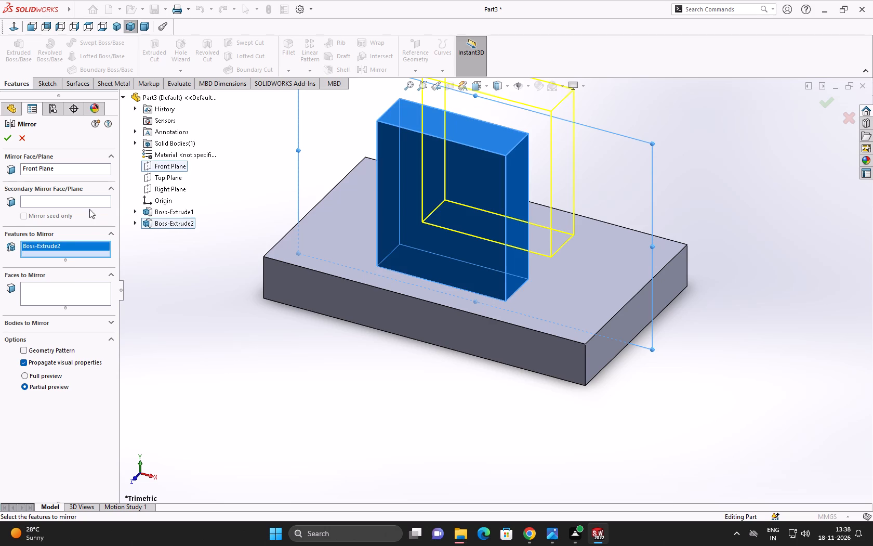
{"action": "left_click", "coordinate": [12, 139]}
{"action": "left_click", "coordinate": [183, 255]}
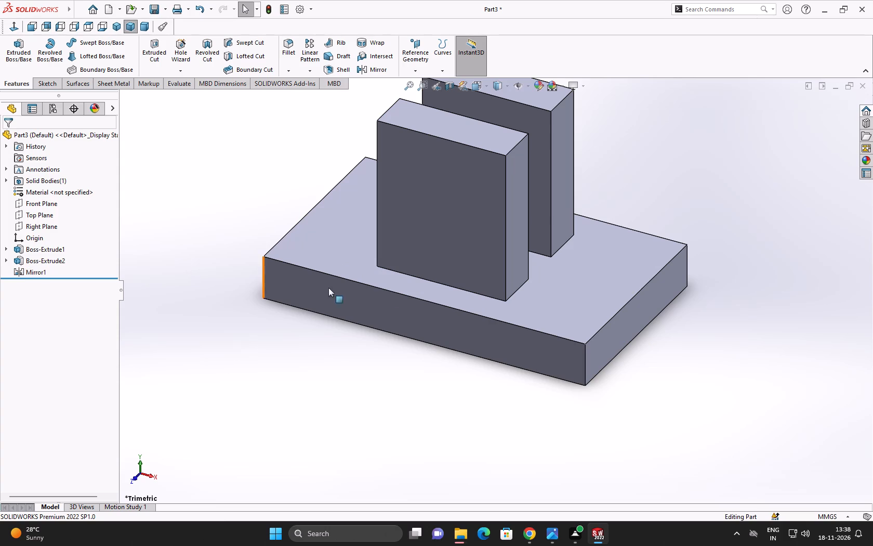
Set up a 5 mm, 45-degree chamfer on the short top edge at the +X end of both upright bosses.
{"action": "scroll", "coordinate": [517, 148], "scroll_direction": "down", "scroll_amount": 3}
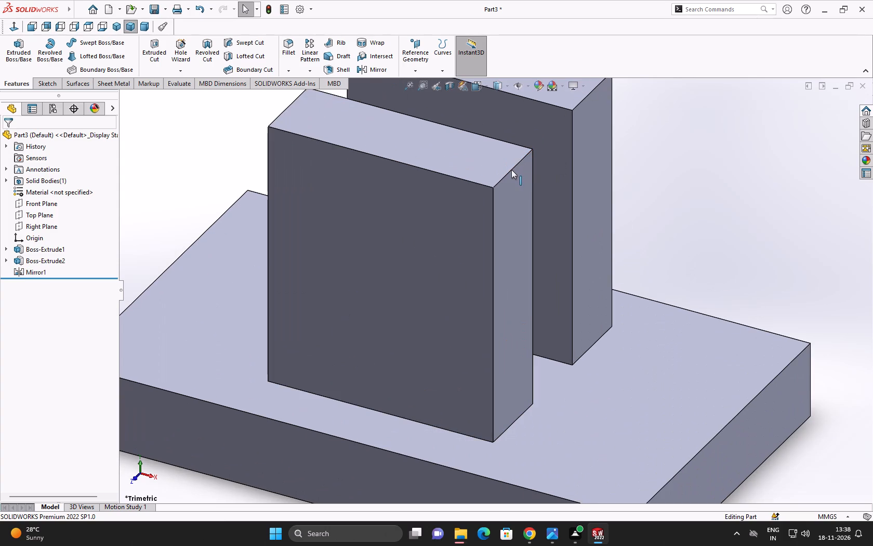
{"action": "left_click", "coordinate": [511, 170]}
{"action": "left_click", "coordinate": [621, 137]}
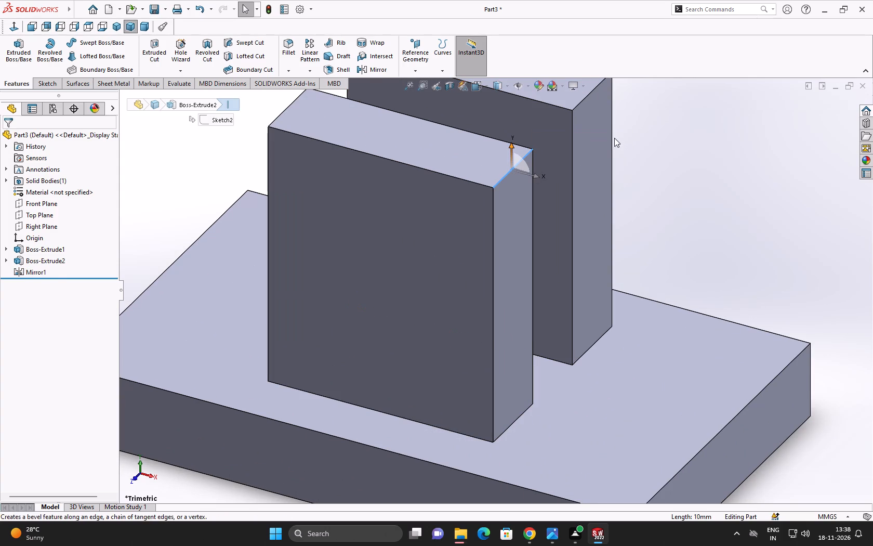
{"action": "scroll", "coordinate": [588, 140], "scroll_direction": "up", "scroll_amount": 2}
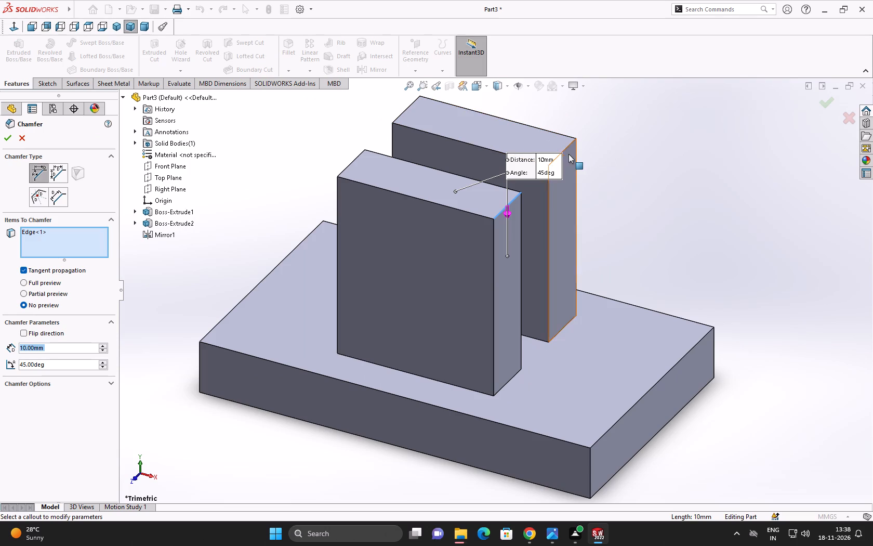
{"action": "scroll", "coordinate": [568, 152], "scroll_direction": "down", "scroll_amount": 2}
{"action": "left_click", "coordinate": [561, 159]}
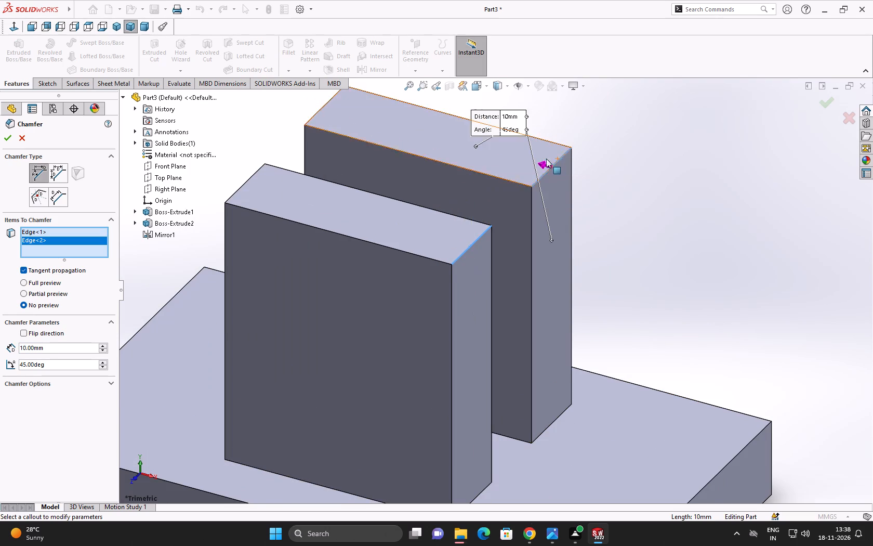
{"action": "scroll", "coordinate": [545, 159], "scroll_direction": "up", "scroll_amount": 5}
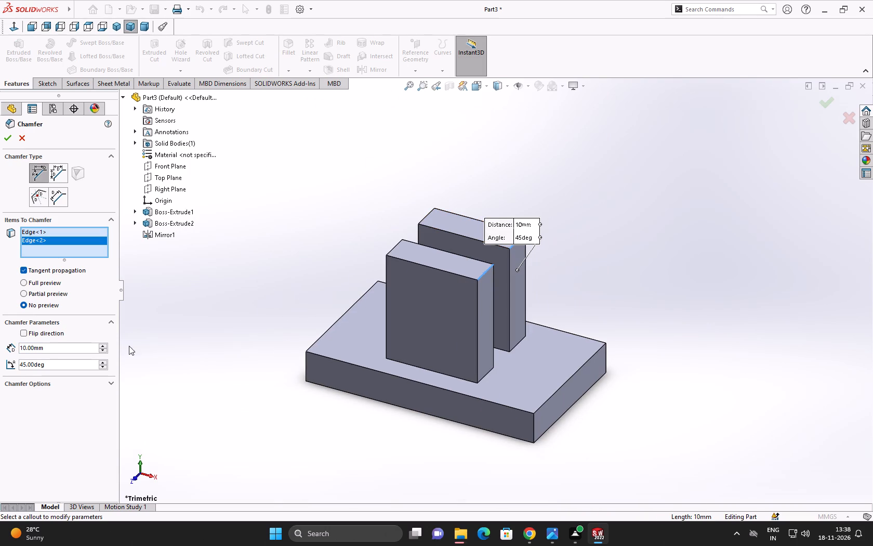
{"action": "double_click", "coordinate": [86, 347]}
{"action": "key", "text": "5"}
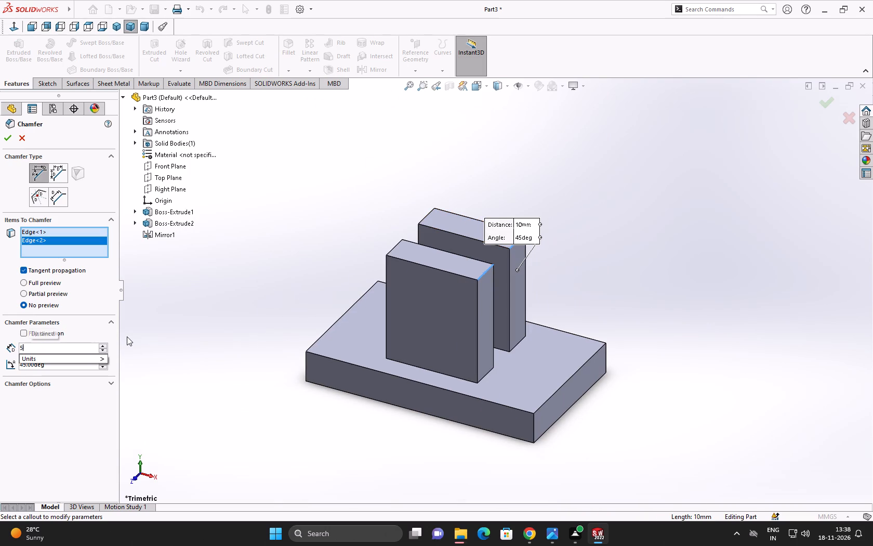
{"action": "left_click", "coordinate": [122, 445]}
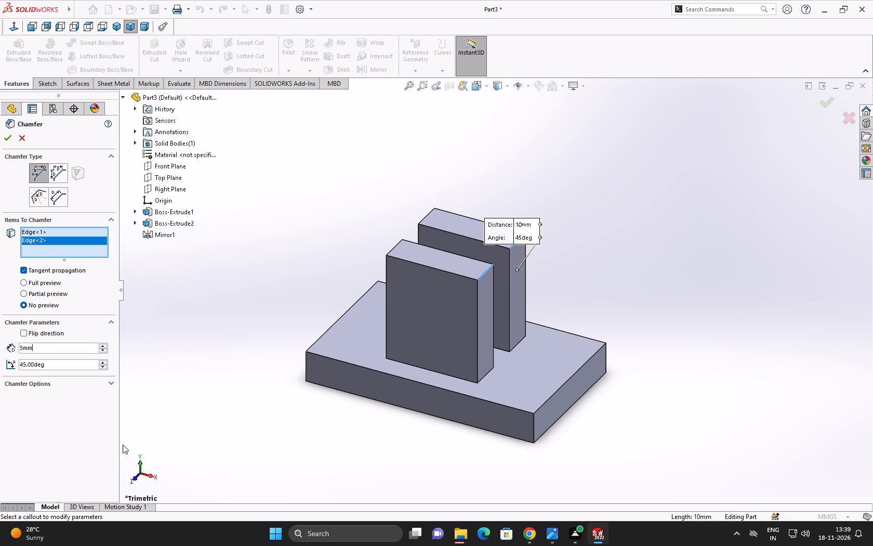
Add the short top edges at the opposite end of both uprights to the chamfer and apply it.
{"action": "middle_click_drag", "start_coordinate": [349, 223], "coordinate": [403, 274]}
{"action": "scroll", "coordinate": [465, 232], "scroll_direction": "down", "scroll_amount": 1}
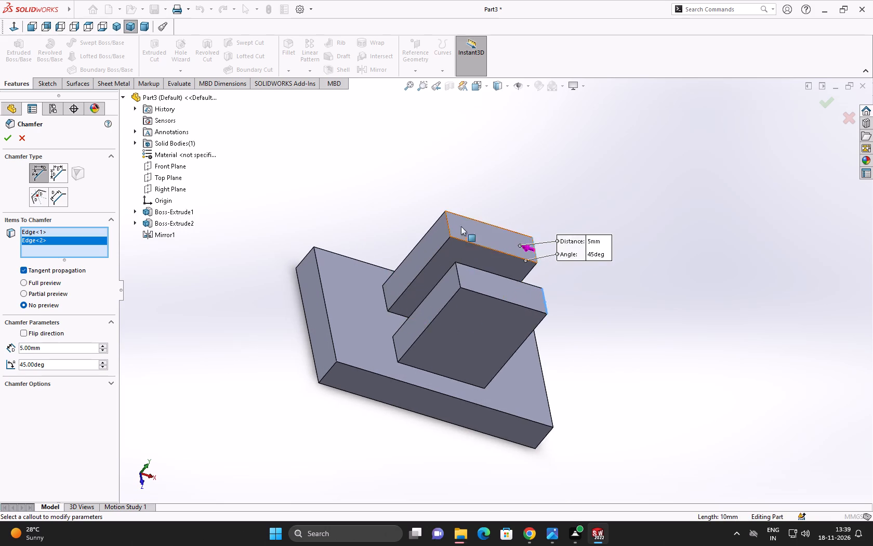
{"action": "scroll", "coordinate": [461, 226], "scroll_direction": "down", "scroll_amount": 3}
{"action": "left_click", "coordinate": [449, 231]}
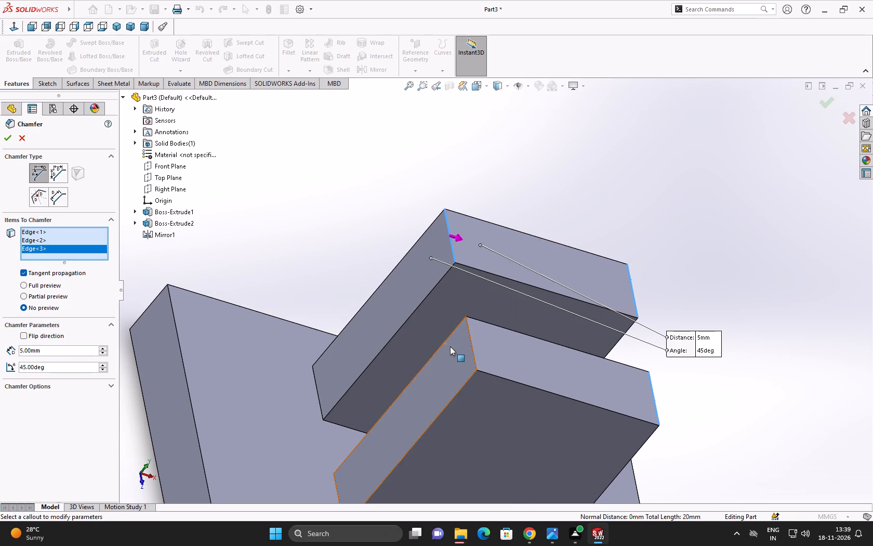
{"action": "left_click", "coordinate": [470, 335]}
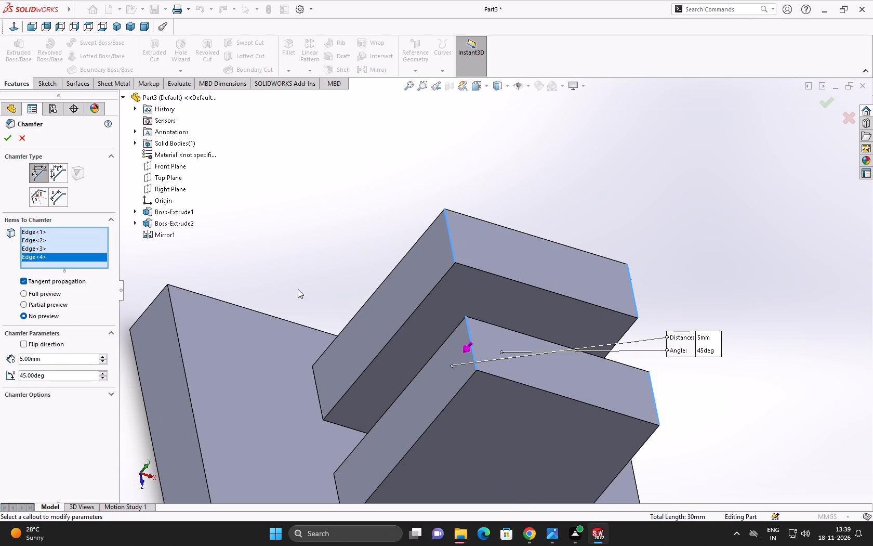
{"action": "middle_click_drag", "start_coordinate": [350, 243], "coordinate": [312, 209]}
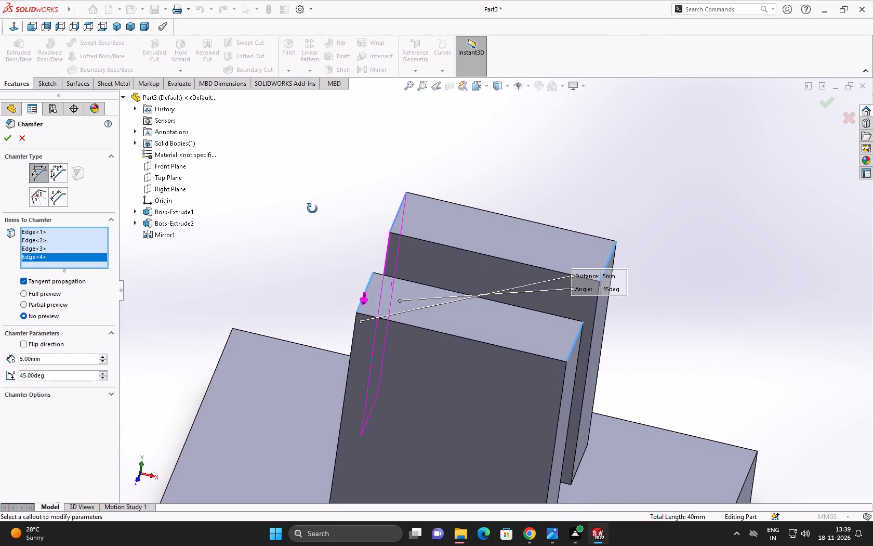
{"action": "middle_click_drag", "start_coordinate": [312, 209], "coordinate": [311, 209]}
{"action": "left_click", "coordinate": [12, 139]}
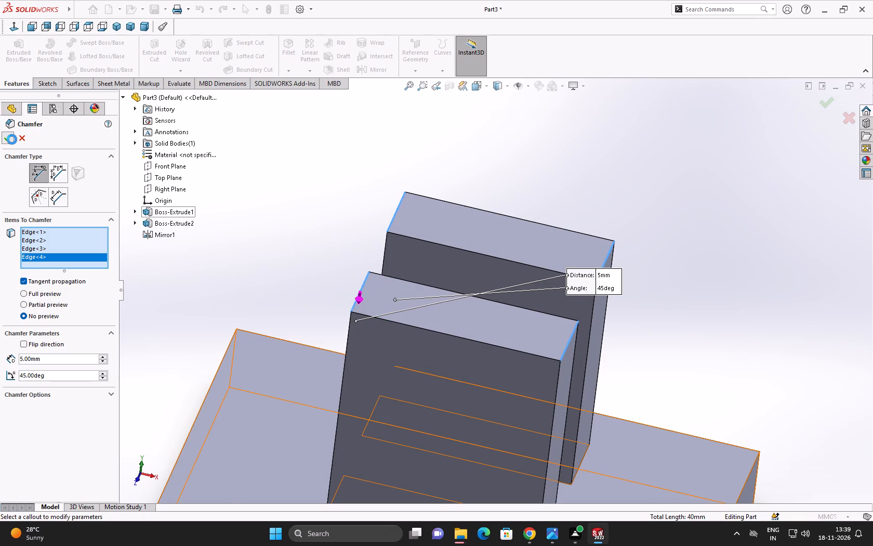
{"action": "left_click", "coordinate": [270, 206]}
Set up a 2 mm, 45-degree chamfer on the two vertical corner edges at the base block's +X end.
{"action": "scroll", "coordinate": [336, 327], "scroll_direction": "up", "scroll_amount": 2}
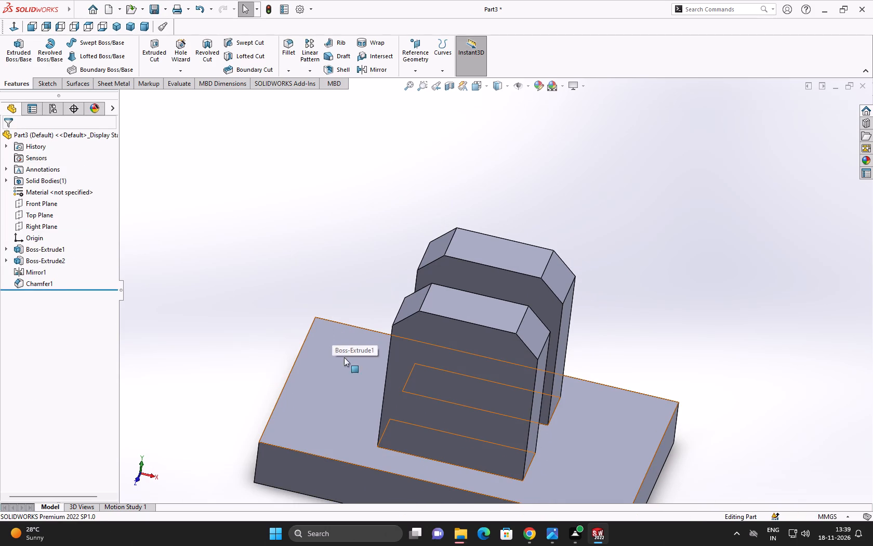
{"action": "scroll", "coordinate": [663, 406], "scroll_direction": "up", "scroll_amount": 2}
{"action": "scroll", "coordinate": [636, 404], "scroll_direction": "down", "scroll_amount": 3}
{"action": "scroll", "coordinate": [523, 468], "scroll_direction": "down", "scroll_amount": 2}
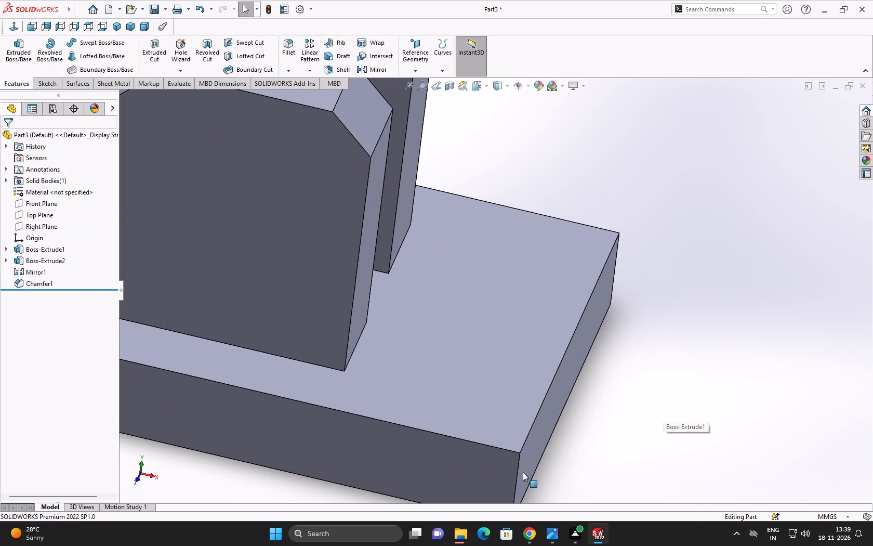
{"action": "left_click", "coordinate": [516, 474]}
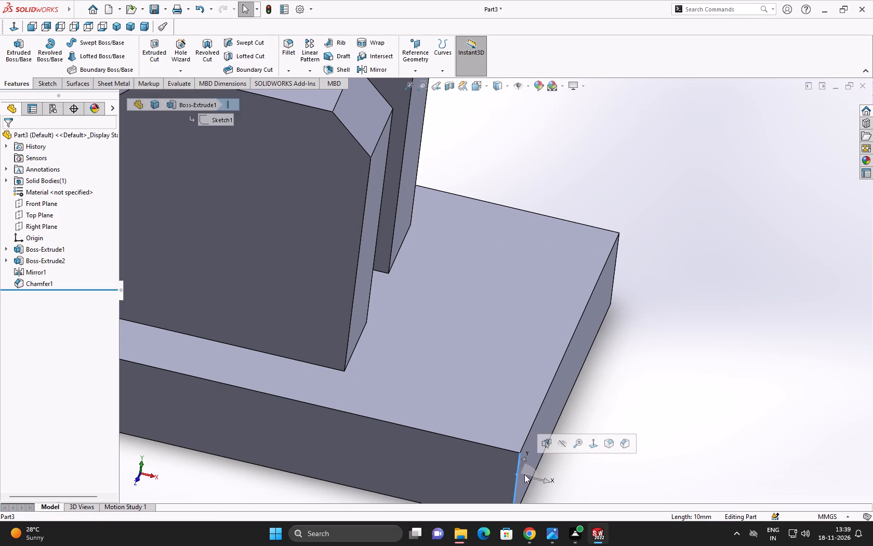
{"action": "left_click", "coordinate": [624, 443]}
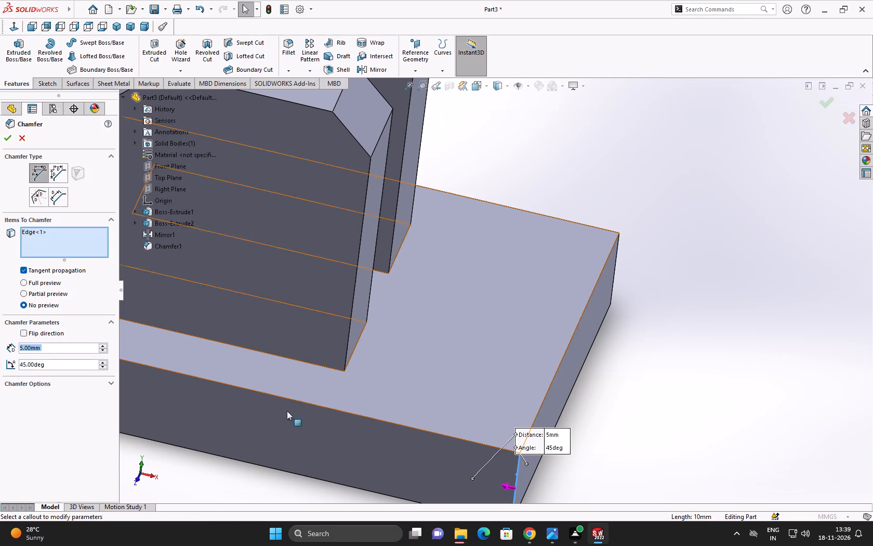
{"action": "key", "text": "2"}
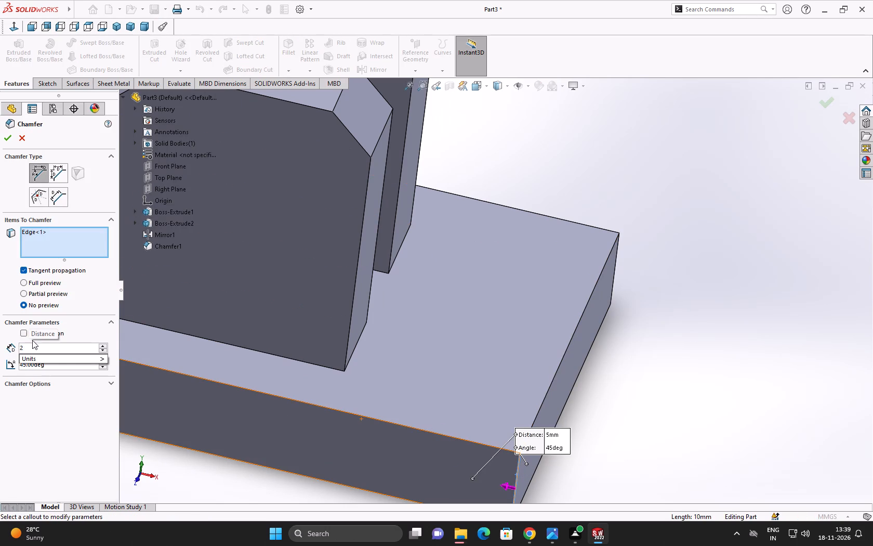
{"action": "left_click", "coordinate": [124, 447]}
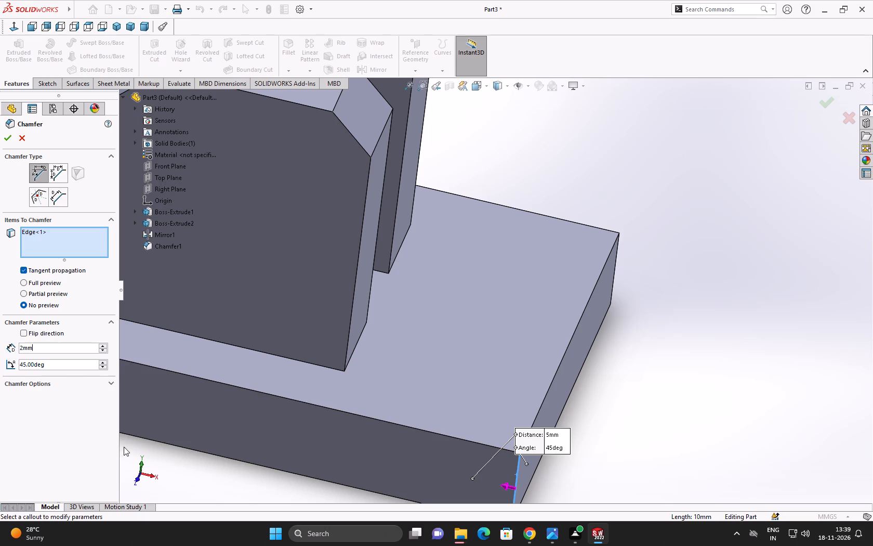
{"action": "scroll", "coordinate": [659, 267], "scroll_direction": "down", "scroll_amount": 1}
{"action": "middle_click_drag", "start_coordinate": [659, 267], "coordinate": [592, 307]}
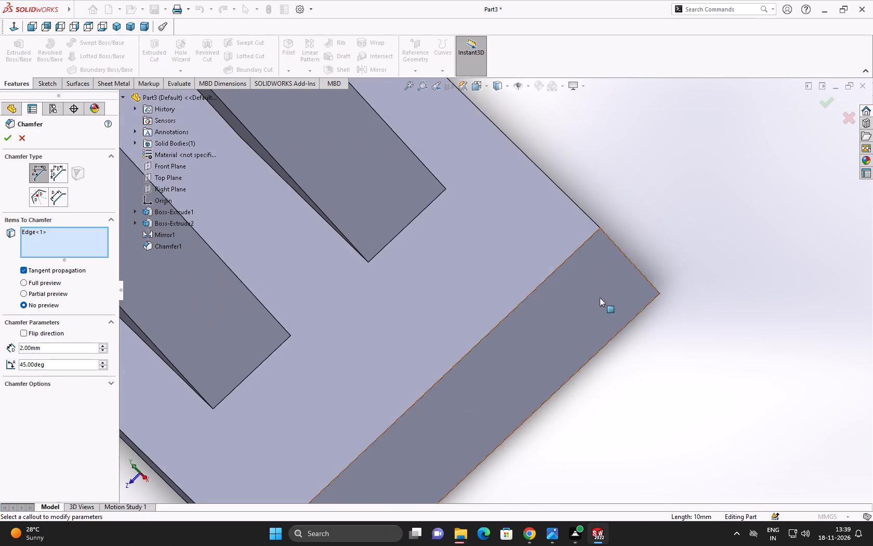
{"action": "scroll", "coordinate": [622, 275], "scroll_direction": "down", "scroll_amount": 7}
{"action": "middle_click_drag", "start_coordinate": [620, 256], "coordinate": [610, 291]}
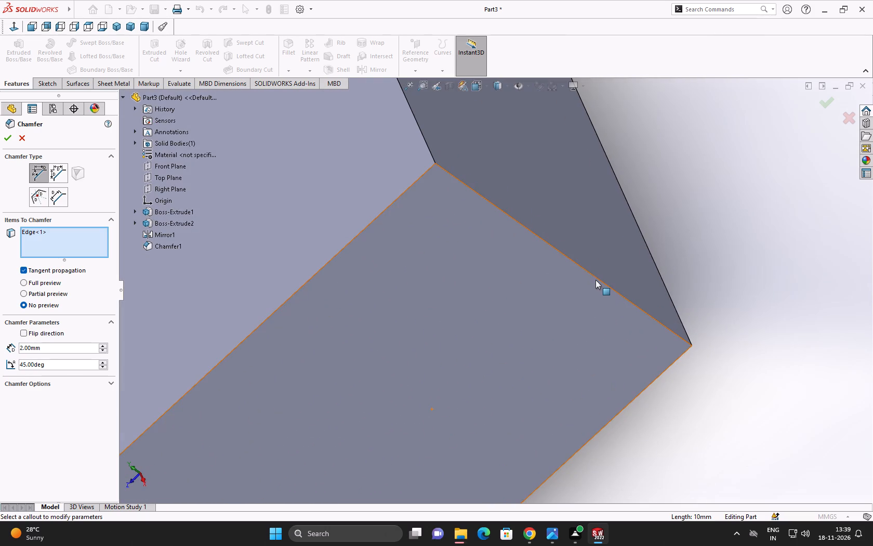
{"action": "left_click", "coordinate": [597, 278]}
Add the two vertical corner edges at the base block's opposite end to the chamfer and apply it.
{"action": "scroll", "coordinate": [596, 301], "scroll_direction": "up", "scroll_amount": 10}
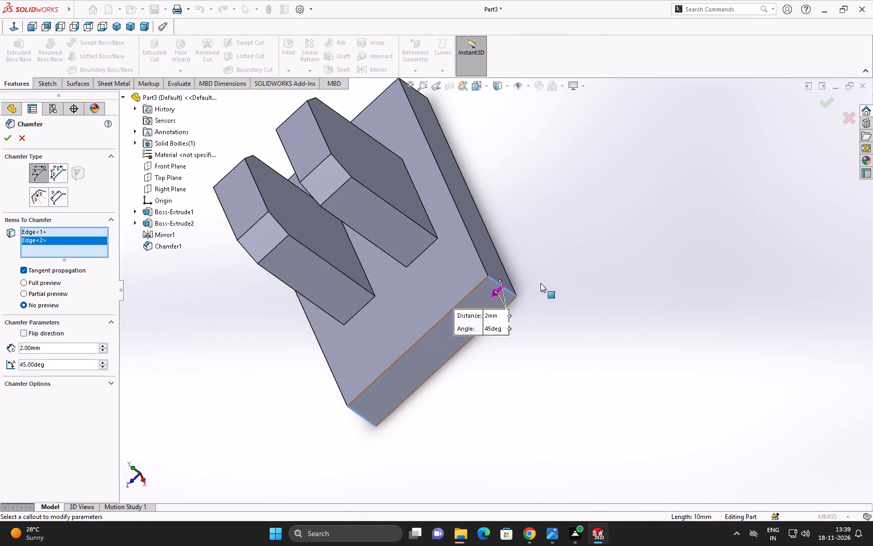
{"action": "scroll", "coordinate": [540, 283], "scroll_direction": "up", "scroll_amount": 5}
{"action": "middle_click_drag", "start_coordinate": [505, 223], "coordinate": [486, 295]}
{"action": "scroll", "coordinate": [486, 148], "scroll_direction": "up", "scroll_amount": 1}
{"action": "middle_click_drag", "start_coordinate": [472, 163], "coordinate": [472, 196]}
{"action": "scroll", "coordinate": [472, 168], "scroll_direction": "down", "scroll_amount": 1}
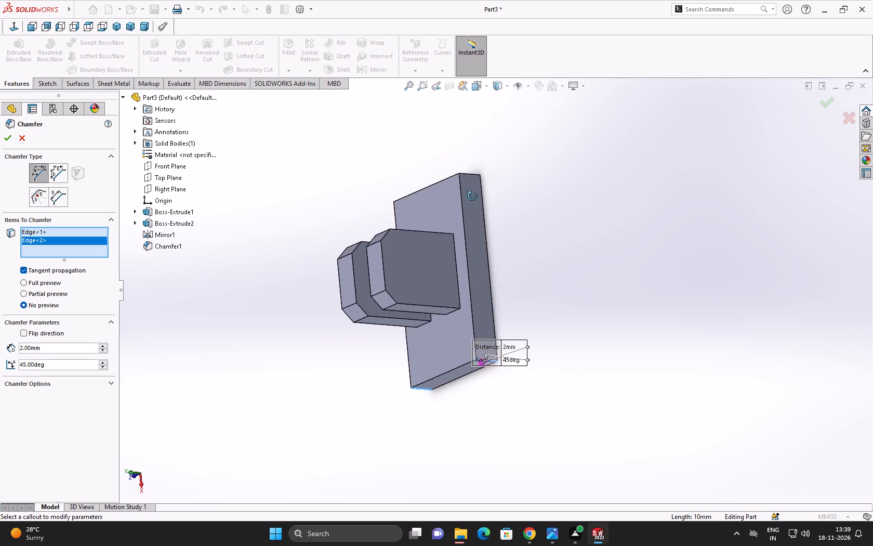
{"action": "middle_click_drag", "start_coordinate": [472, 196], "coordinate": [472, 331]}
{"action": "scroll", "coordinate": [464, 238], "scroll_direction": "down", "scroll_amount": 6}
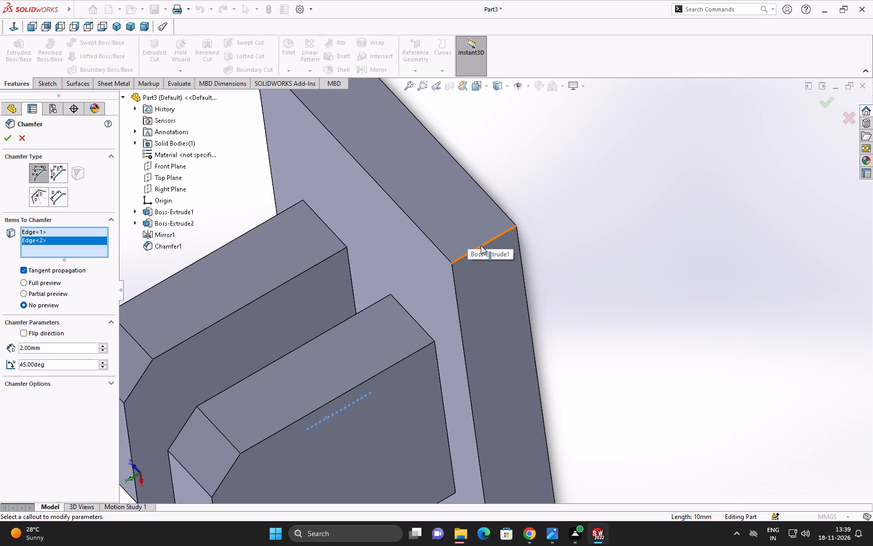
{"action": "left_click", "coordinate": [481, 245]}
{"action": "scroll", "coordinate": [452, 227], "scroll_direction": "up", "scroll_amount": 6}
{"action": "middle_click_drag", "start_coordinate": [420, 196], "coordinate": [452, 278]}
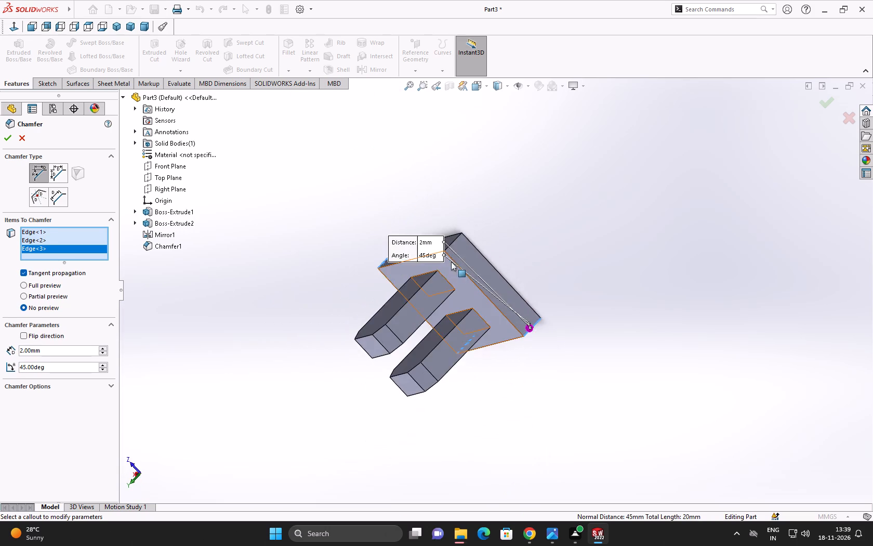
{"action": "scroll", "coordinate": [450, 254], "scroll_direction": "down", "scroll_amount": 6}
{"action": "left_click", "coordinate": [482, 240]}
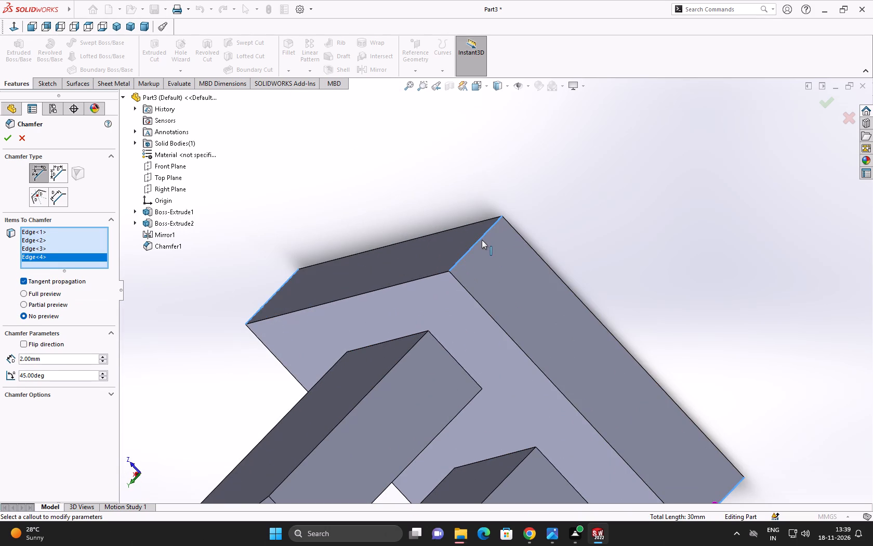
{"action": "scroll", "coordinate": [483, 300], "scroll_direction": "up", "scroll_amount": 5}
{"action": "middle_click_drag", "start_coordinate": [345, 339], "coordinate": [375, 207]}
{"action": "left_click", "coordinate": [5, 138]}
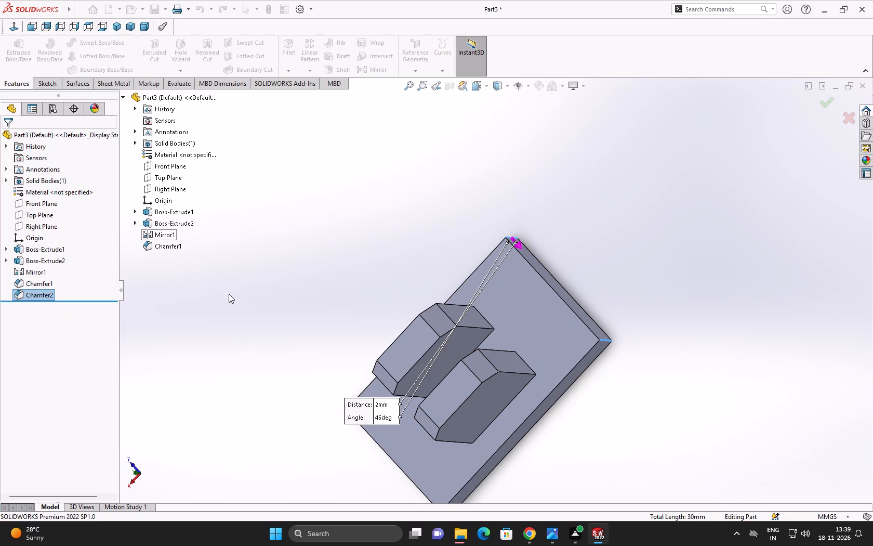
{"action": "left_click", "coordinate": [240, 310]}
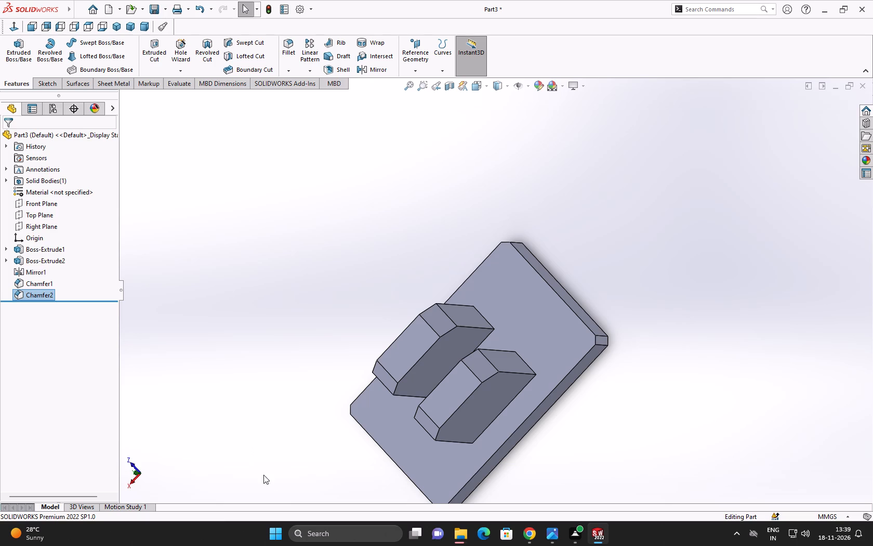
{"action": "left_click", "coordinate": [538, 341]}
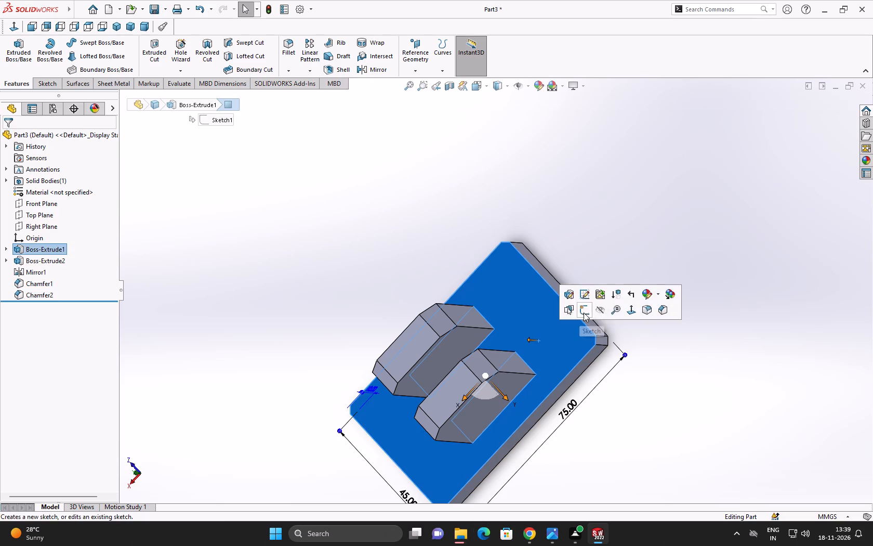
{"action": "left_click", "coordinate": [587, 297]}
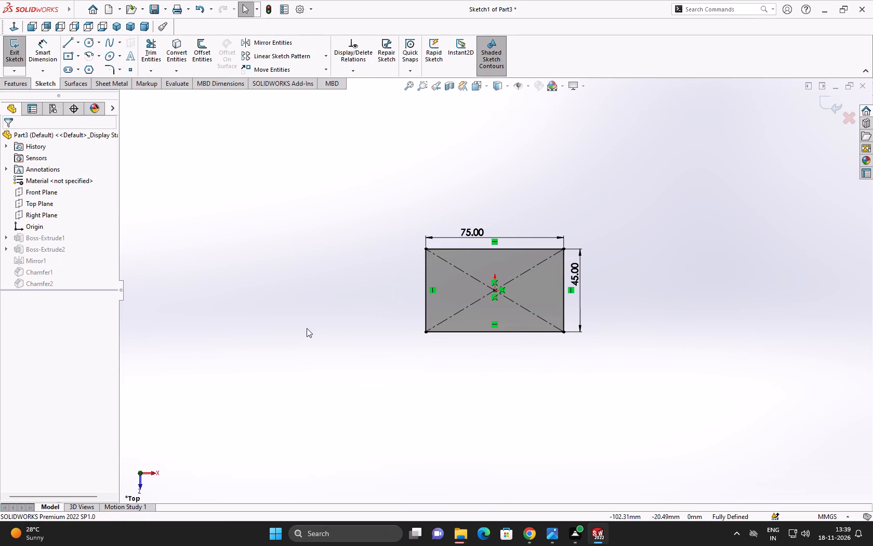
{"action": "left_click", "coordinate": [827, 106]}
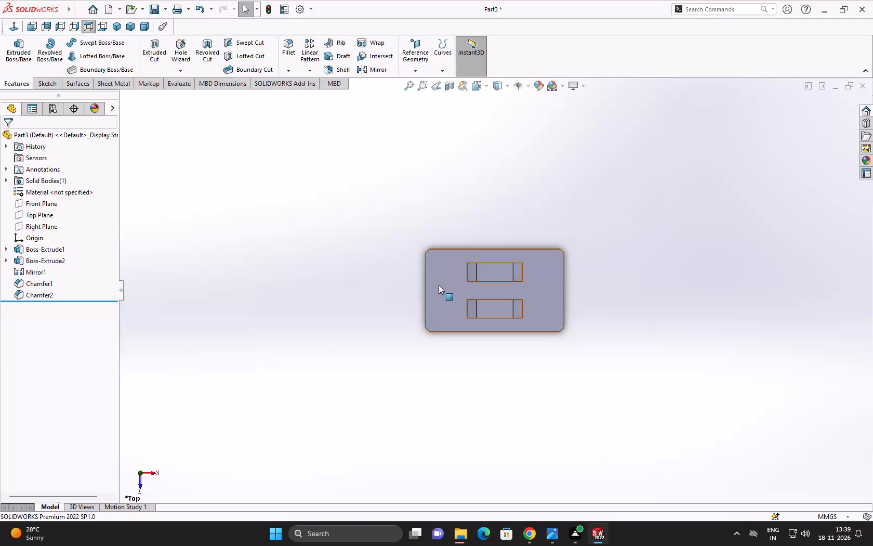
Start a sketch on the base block's top face and draw a circle of about 1.1 mm radius near the -X, -Z corner.
{"action": "left_click", "coordinate": [439, 285]}
{"action": "left_click", "coordinate": [483, 254]}
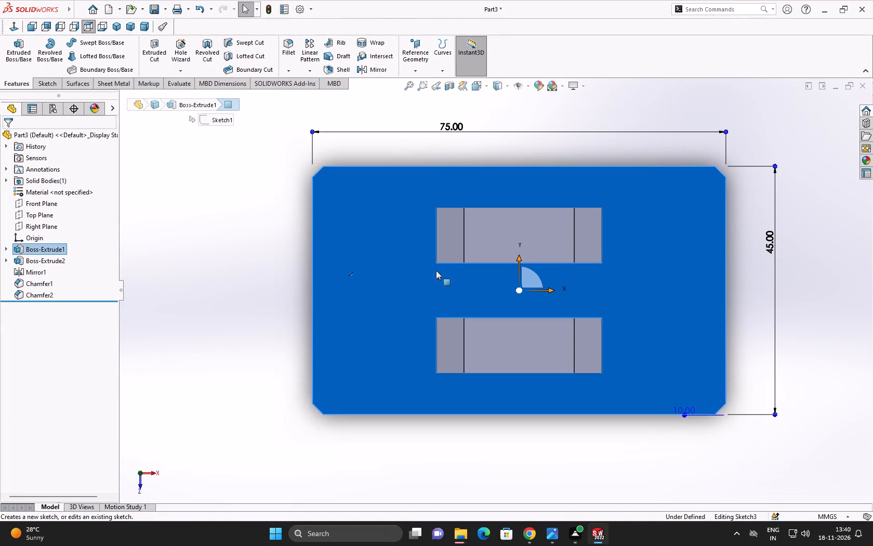
{"action": "left_click", "coordinate": [192, 270]}
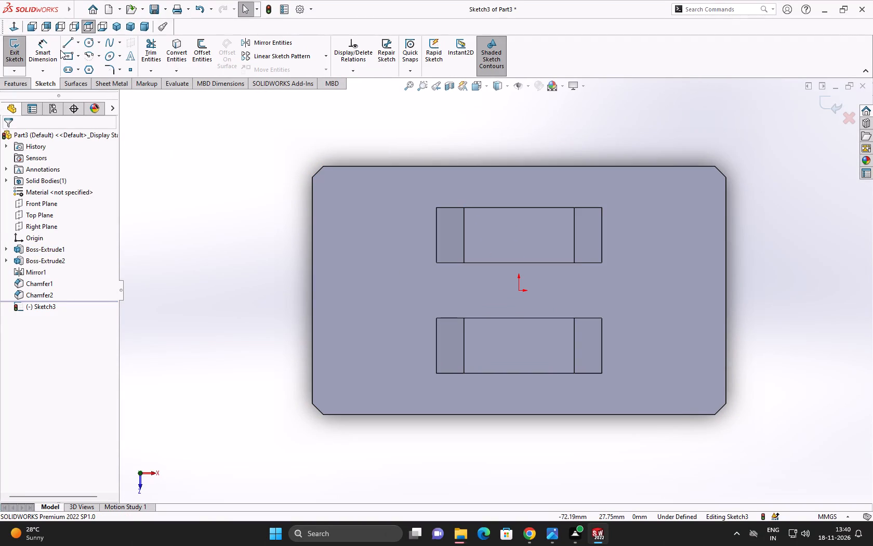
{"action": "left_click", "coordinate": [87, 44]}
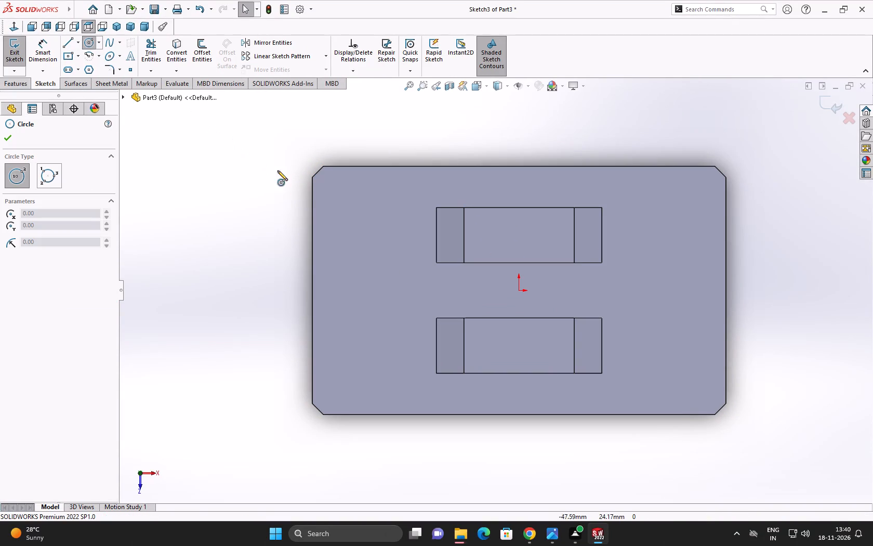
{"action": "left_click", "coordinate": [340, 198]}
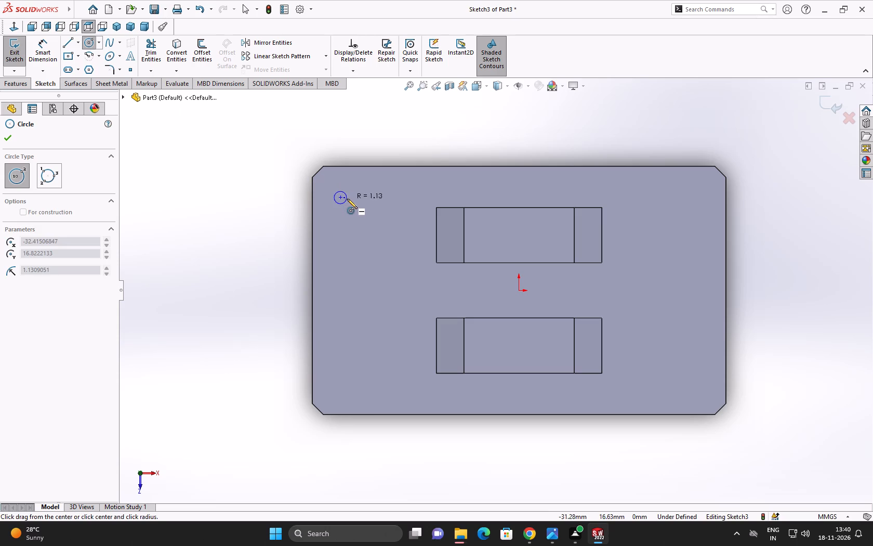
{"action": "left_click", "coordinate": [347, 199]}
{"action": "right_click", "coordinate": [347, 199]}
{"action": "left_click", "coordinate": [373, 210]}
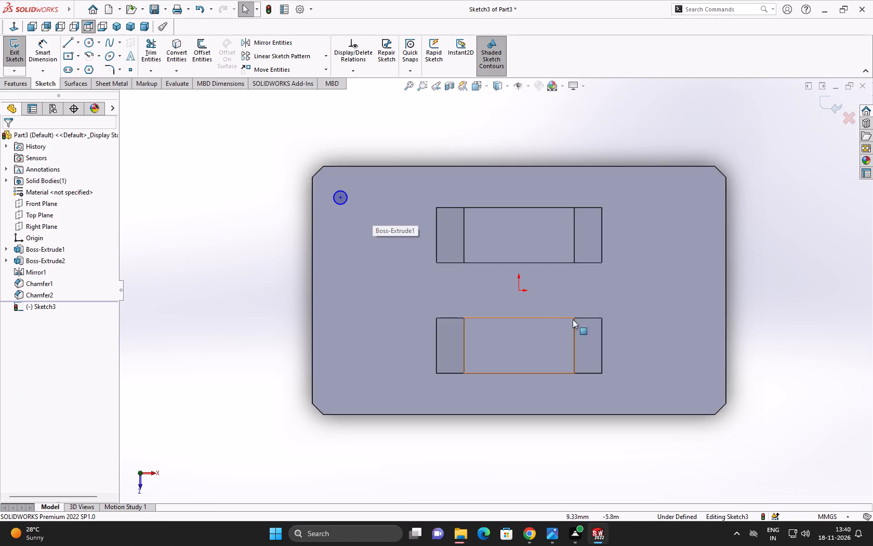
Dimension the circle's centre 30.5 mm horizontally from the origin.
{"action": "left_click", "coordinate": [37, 52]}
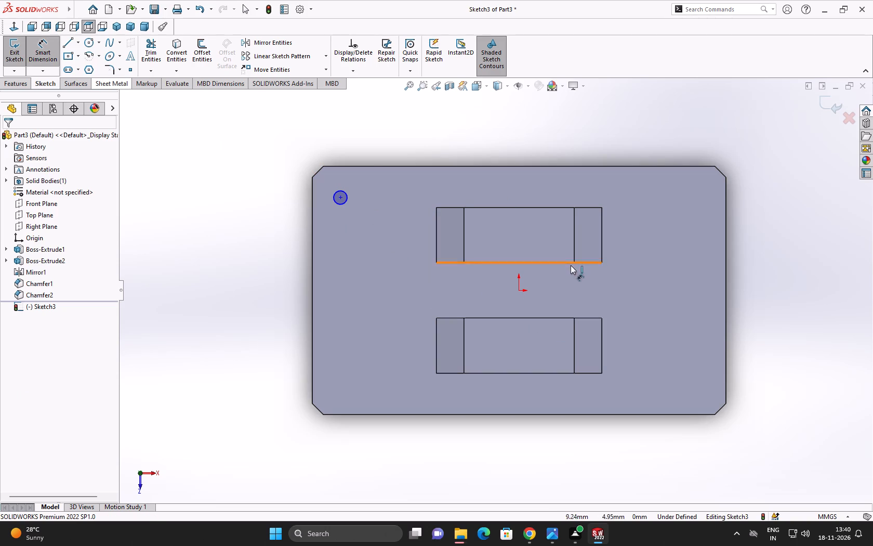
{"action": "left_click", "coordinate": [520, 291]}
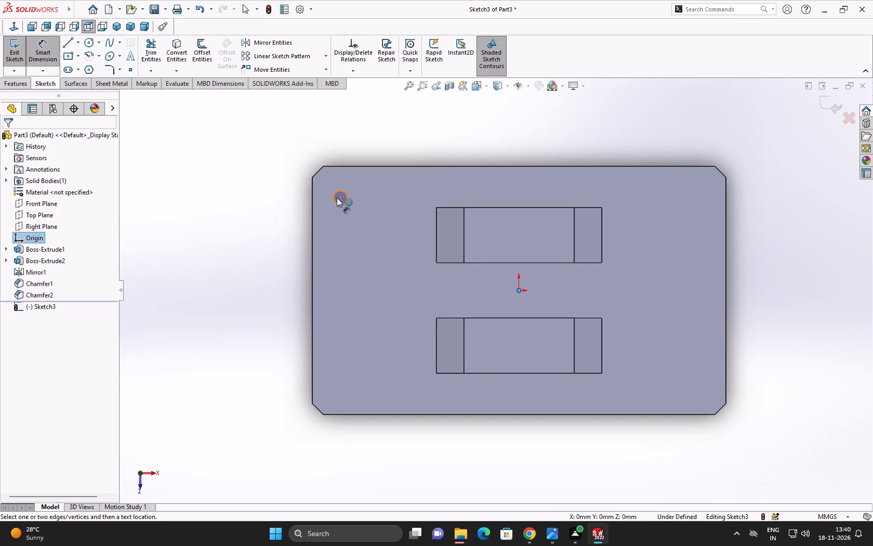
{"action": "left_click", "coordinate": [340, 198]}
{"action": "left_click", "coordinate": [355, 123]}
{"action": "type", "text": "30.5"}
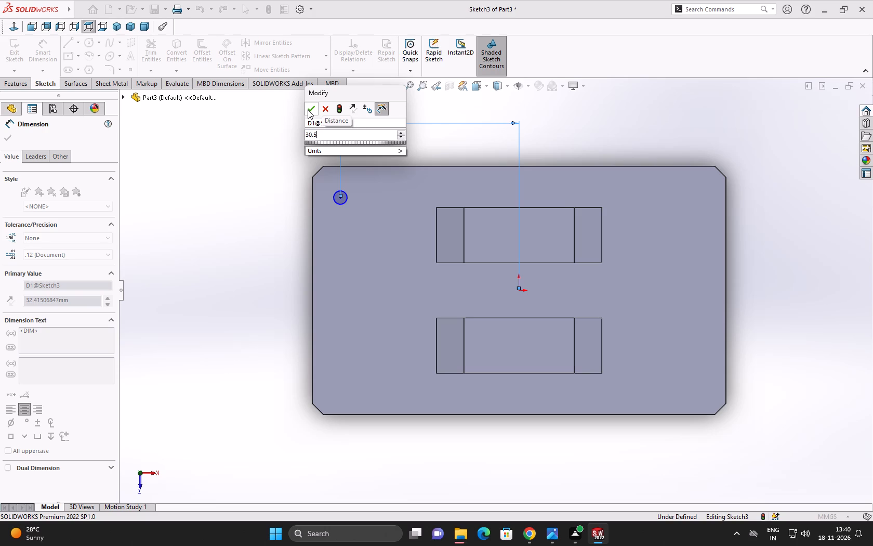
{"action": "left_click", "coordinate": [307, 110]}
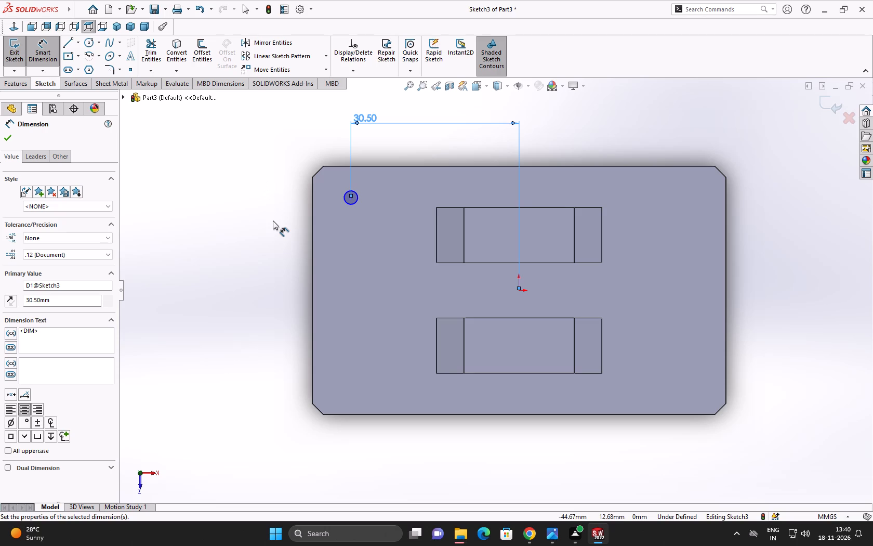
Dimension the circle's diameter as 6.5 mm.
{"action": "left_click", "coordinate": [345, 194]}
{"action": "left_click", "coordinate": [292, 141]}
{"action": "type", "text": "6.5"}
{"action": "left_click", "coordinate": [246, 126]}
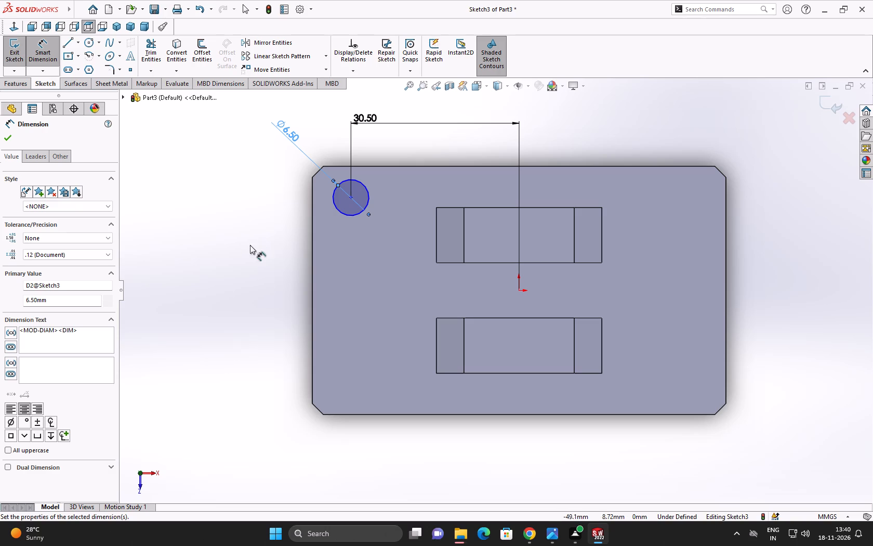
Dimension the circle's centre 15.5 mm vertically from the origin and place the dimension outside the base outline, beside the circle.
{"action": "left_click", "coordinate": [518, 290]}
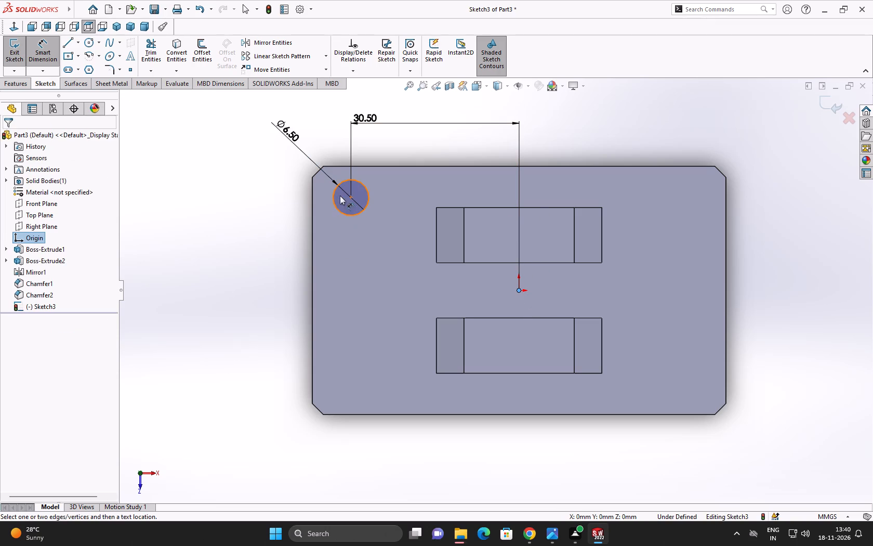
{"action": "left_click", "coordinate": [350, 198]}
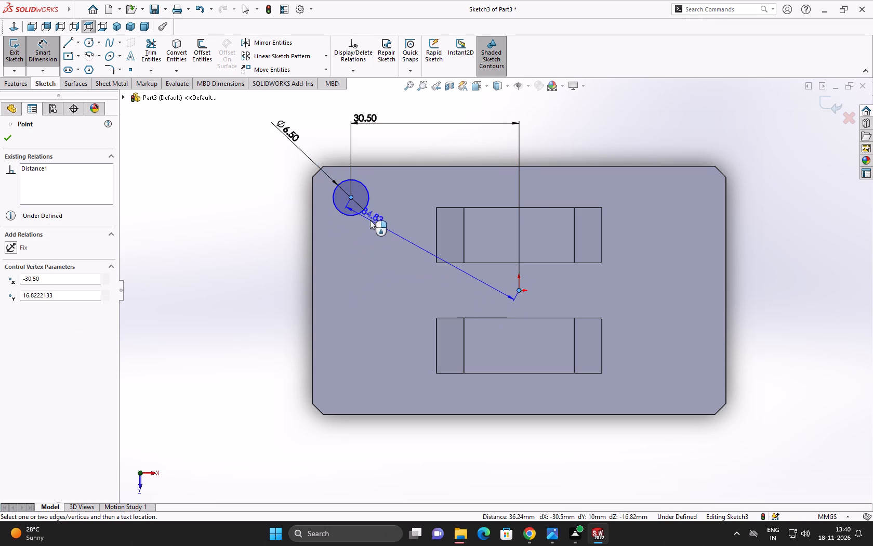
{"action": "left_click", "coordinate": [544, 243]}
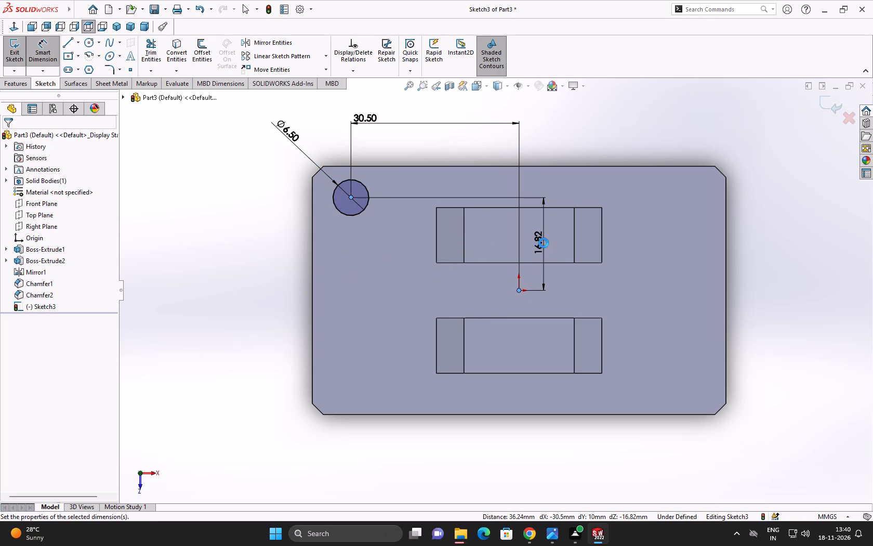
{"action": "type", "text": "155"}
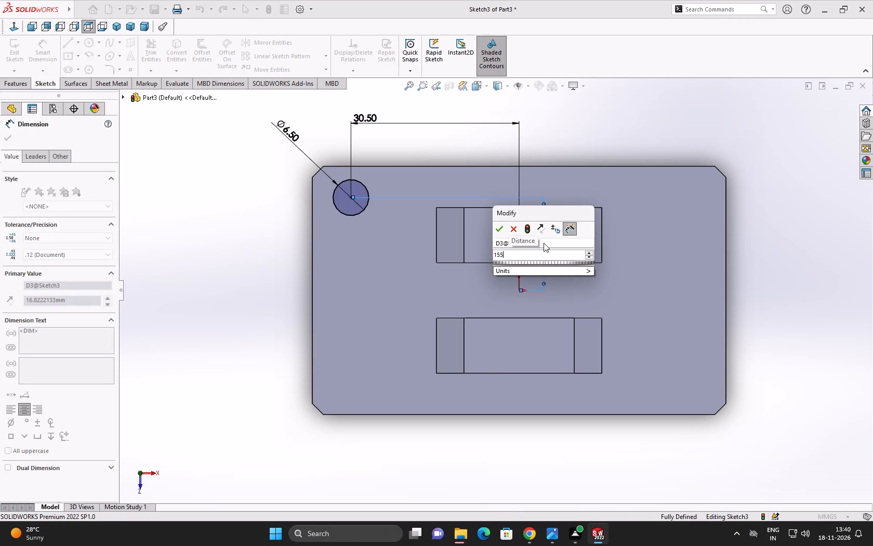
{"action": "key", "text": "BackSpace"}
{"action": "type", "text": ".5"}
{"action": "left_click", "coordinate": [502, 228]}
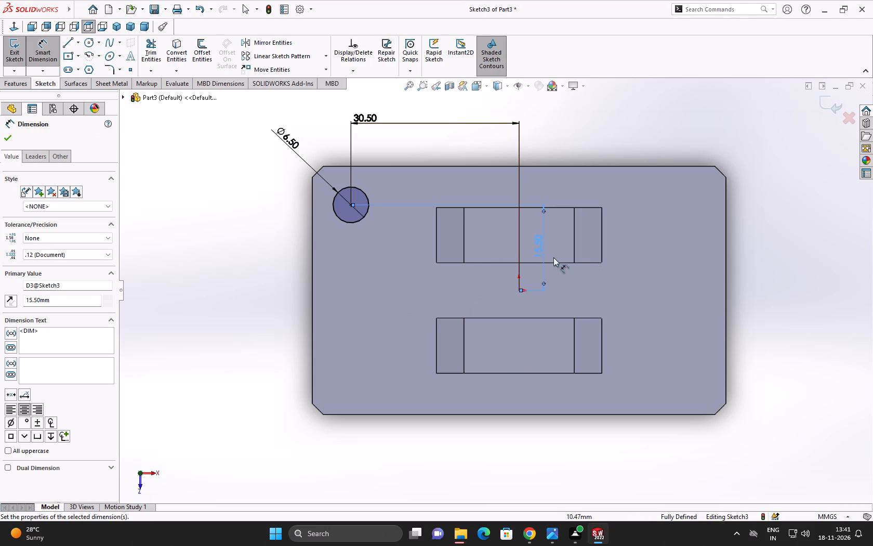
{"action": "left_click_drag", "start_coordinate": [538, 250], "coordinate": [269, 274]}
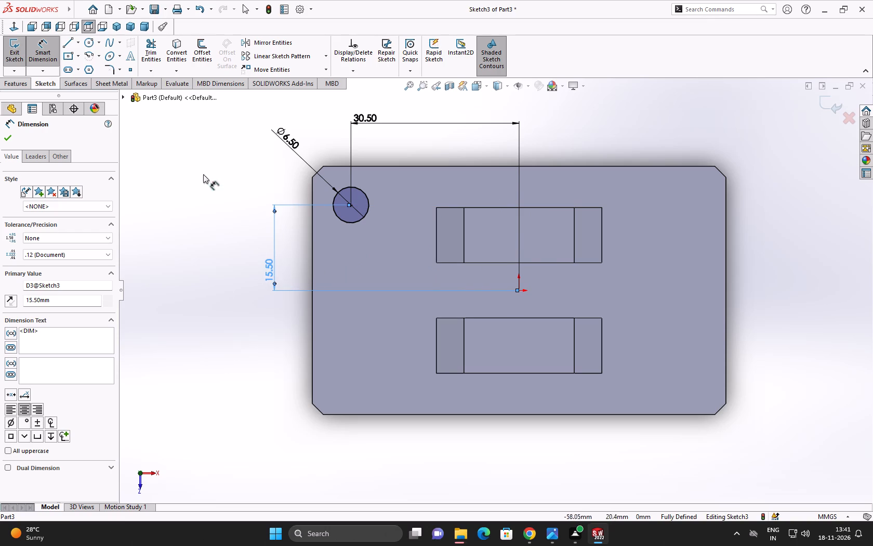
Cut the 6.5 mm corner circle through the base with an Extruded Cut set to Through All.
{"action": "left_click", "coordinate": [11, 139]}
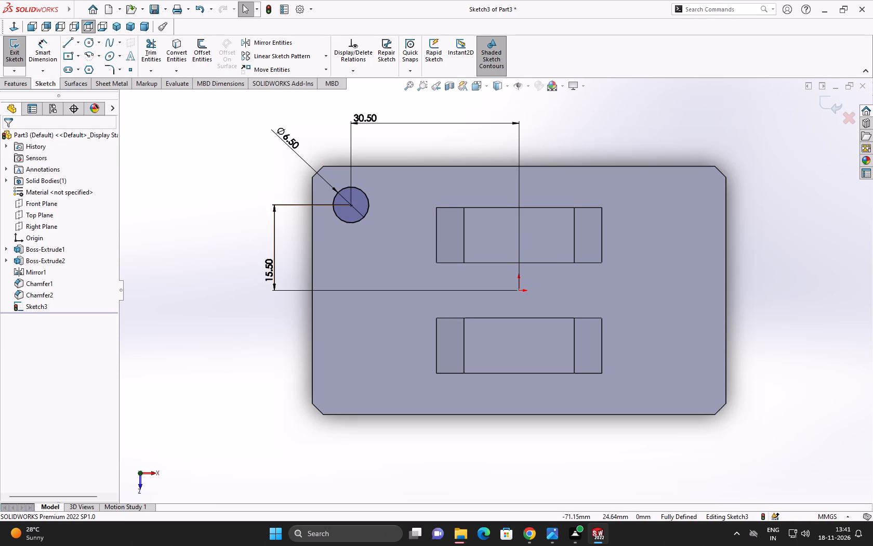
{"action": "left_click", "coordinate": [19, 83]}
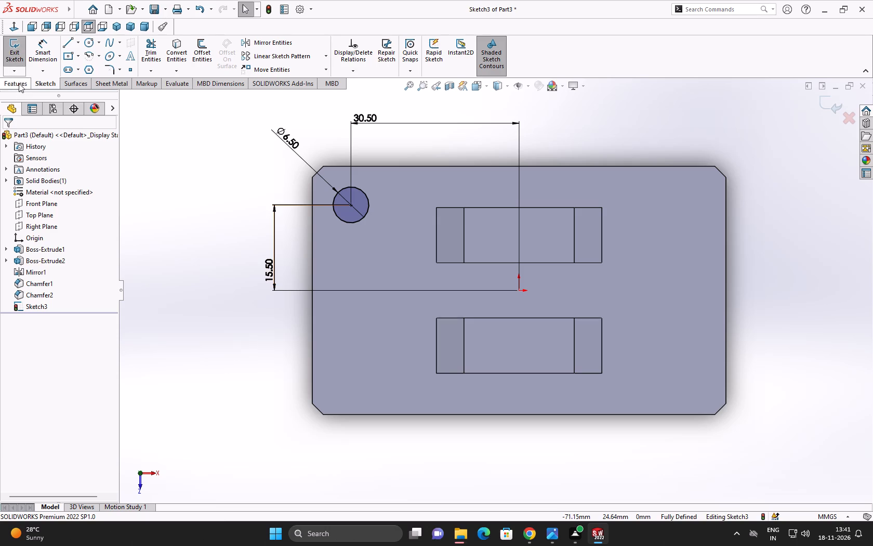
{"action": "left_click", "coordinate": [158, 56]}
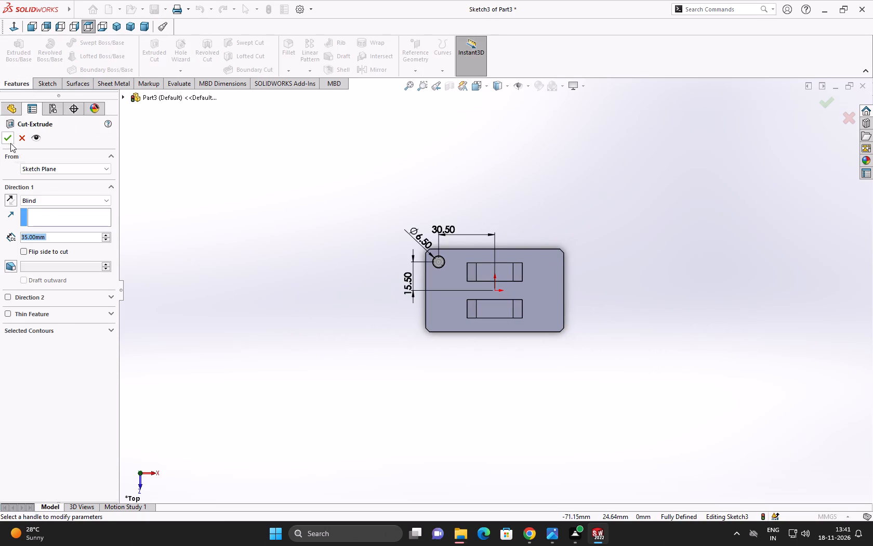
{"action": "left_click", "coordinate": [44, 203]}
{"action": "left_click", "coordinate": [47, 219]}
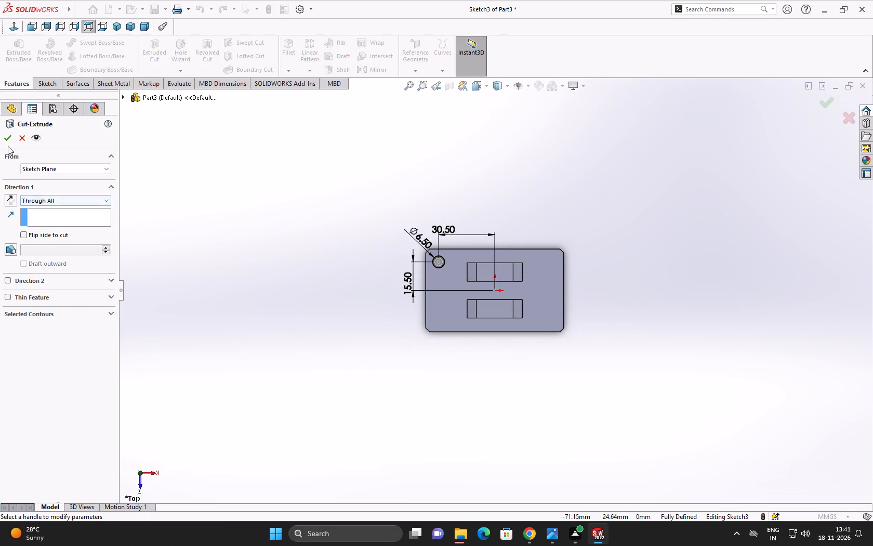
{"action": "left_click", "coordinate": [8, 142]}
{"action": "left_click", "coordinate": [240, 196]}
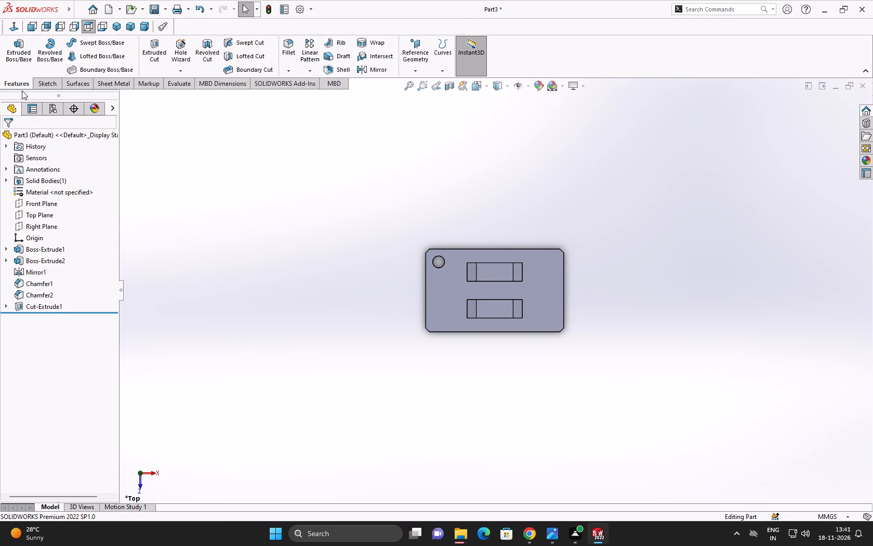
Mirror the corner hole cut about the Front Plane.
{"action": "left_click", "coordinate": [390, 72]}
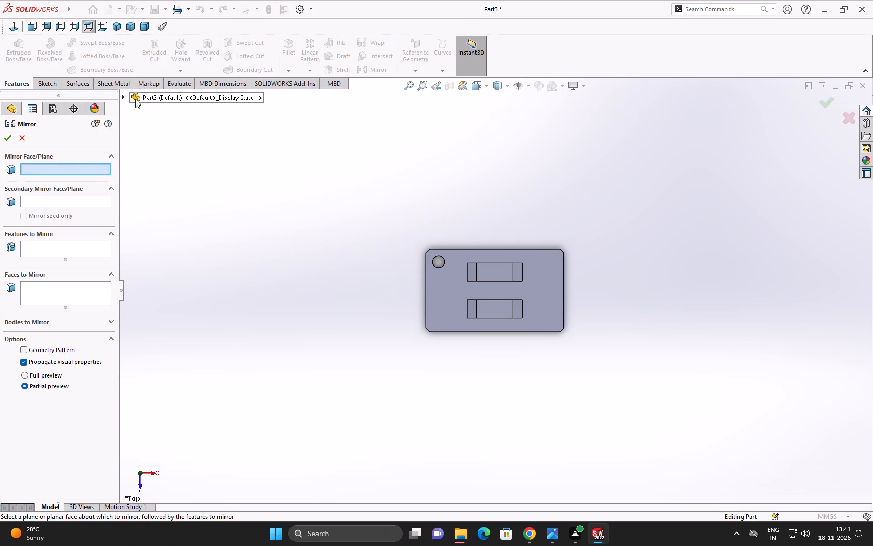
{"action": "left_click", "coordinate": [126, 97]}
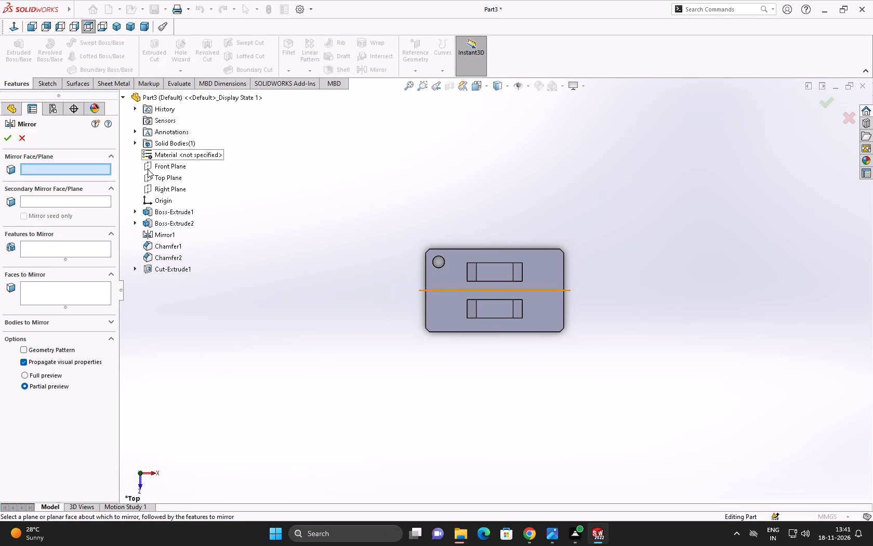
{"action": "left_click", "coordinate": [159, 167]}
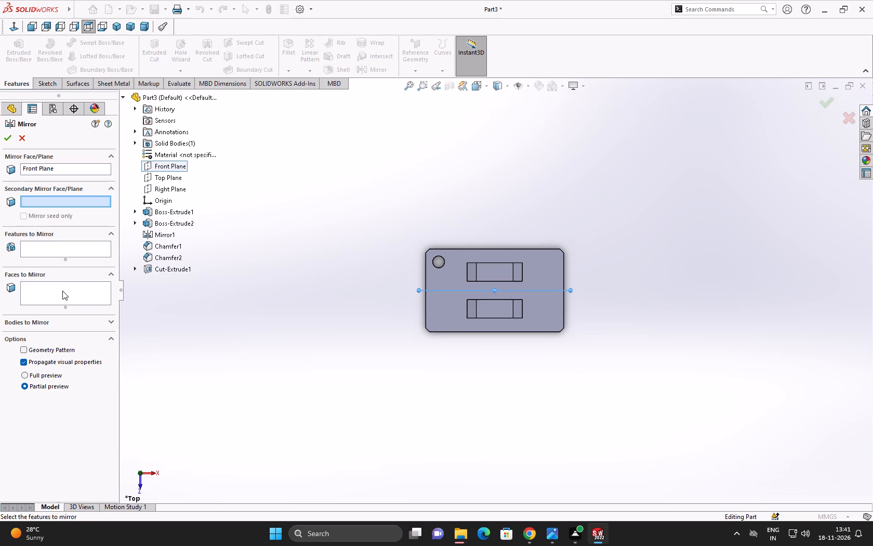
{"action": "left_click", "coordinate": [63, 292]}
{"action": "left_click", "coordinate": [67, 252]}
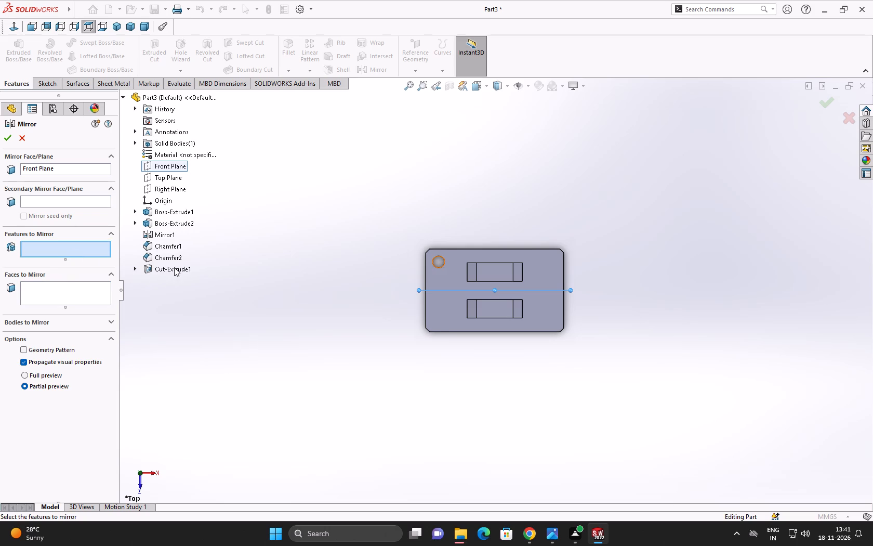
{"action": "left_click", "coordinate": [174, 267]}
{"action": "left_click", "coordinate": [10, 137]}
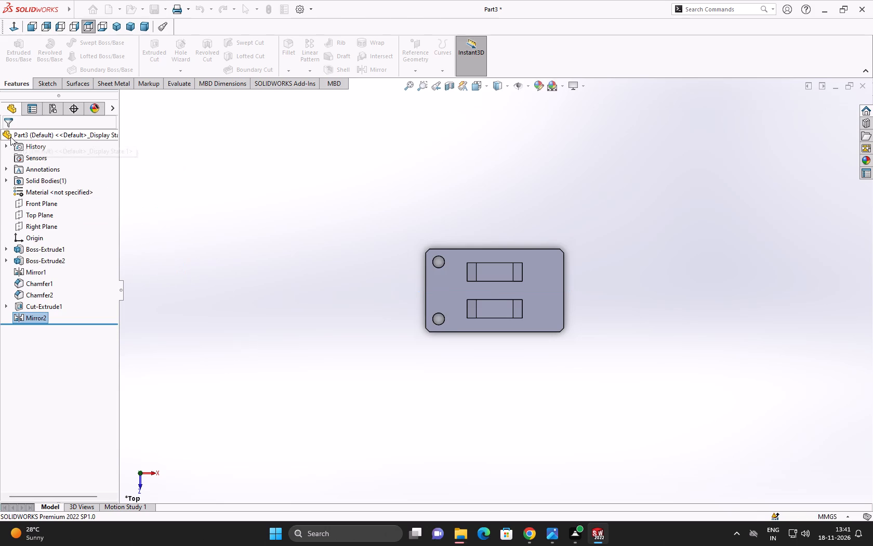
{"action": "left_click", "coordinate": [242, 214]}
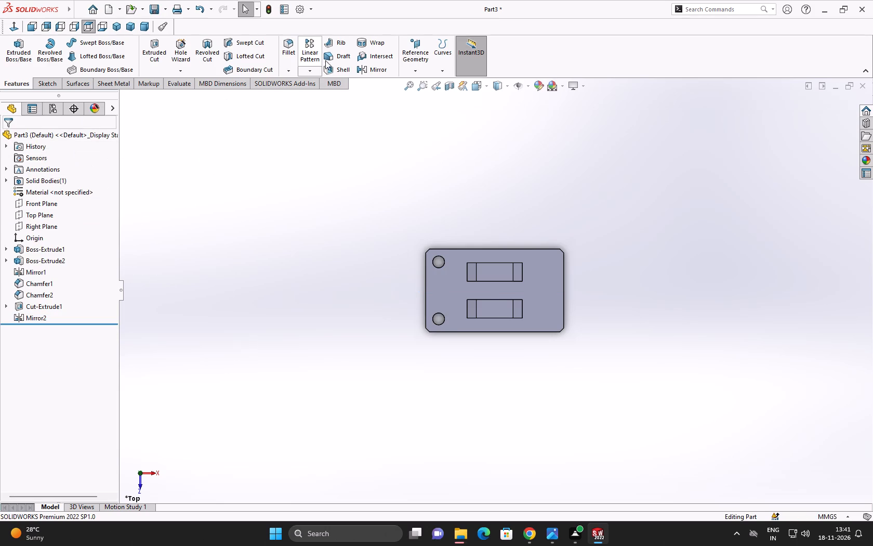
Mirror the previous hole mirror feature about the Right Plane to place holes at the base's +X corners.
{"action": "left_click", "coordinate": [388, 71]}
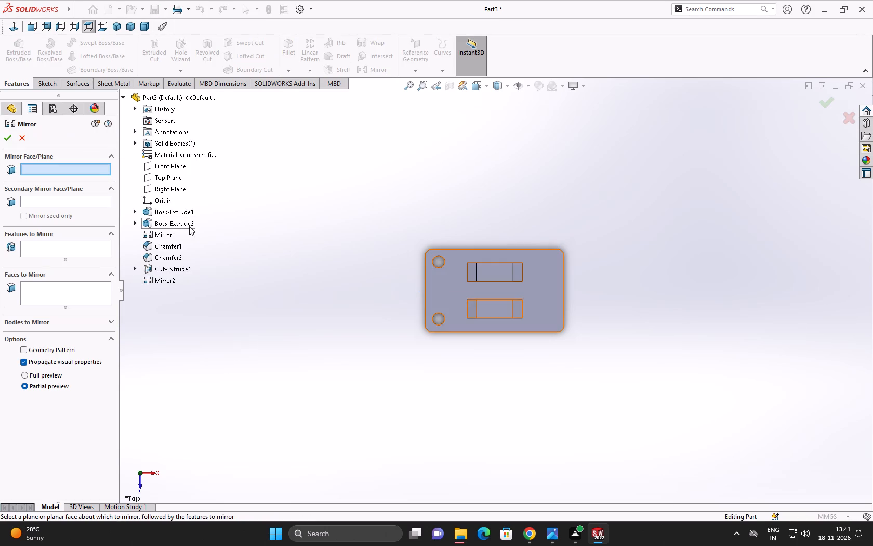
{"action": "left_click", "coordinate": [173, 187]}
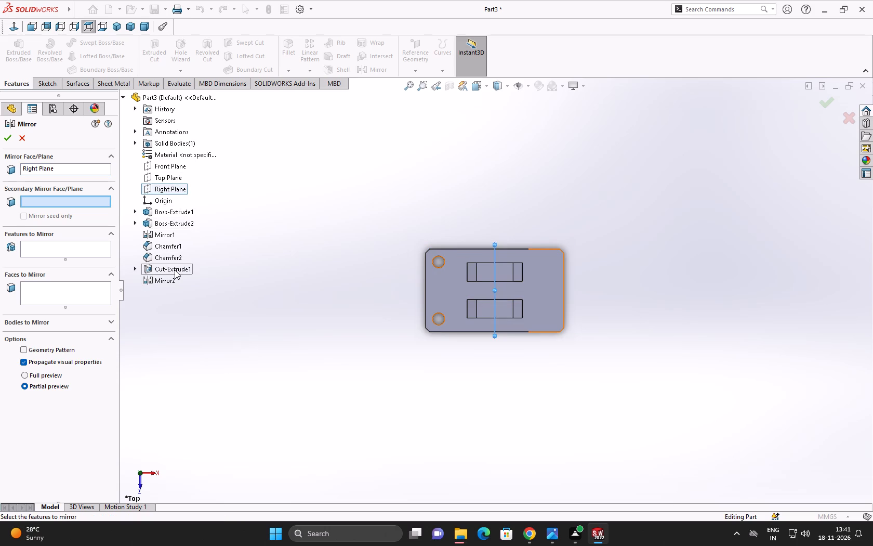
{"action": "left_click", "coordinate": [96, 245]}
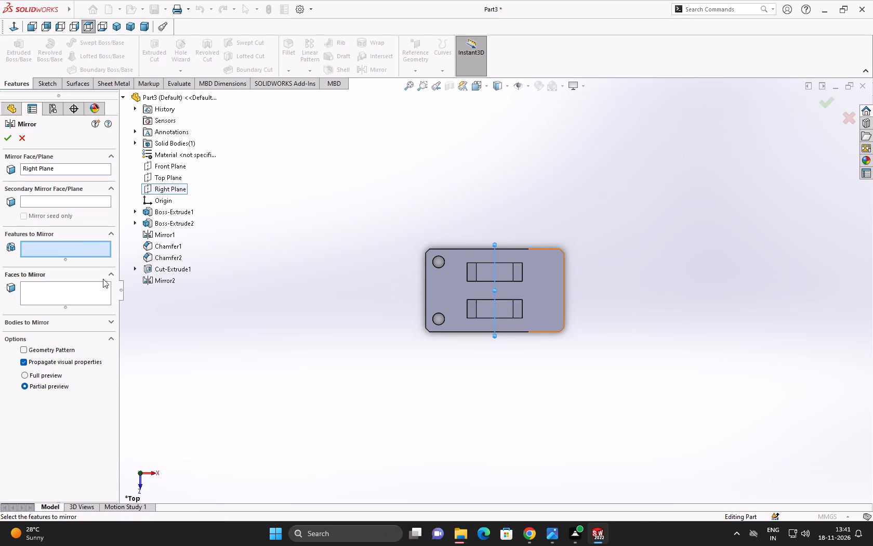
{"action": "left_click", "coordinate": [159, 278]}
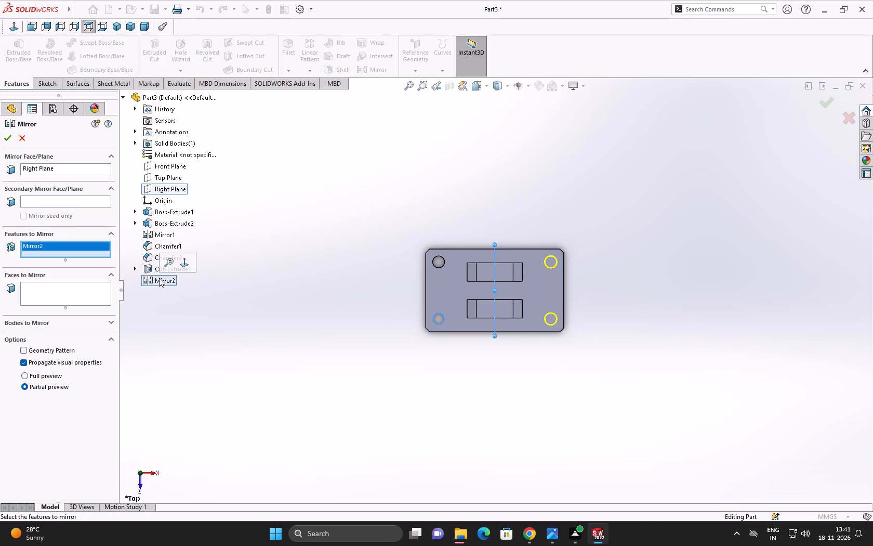
{"action": "left_click", "coordinate": [10, 142]}
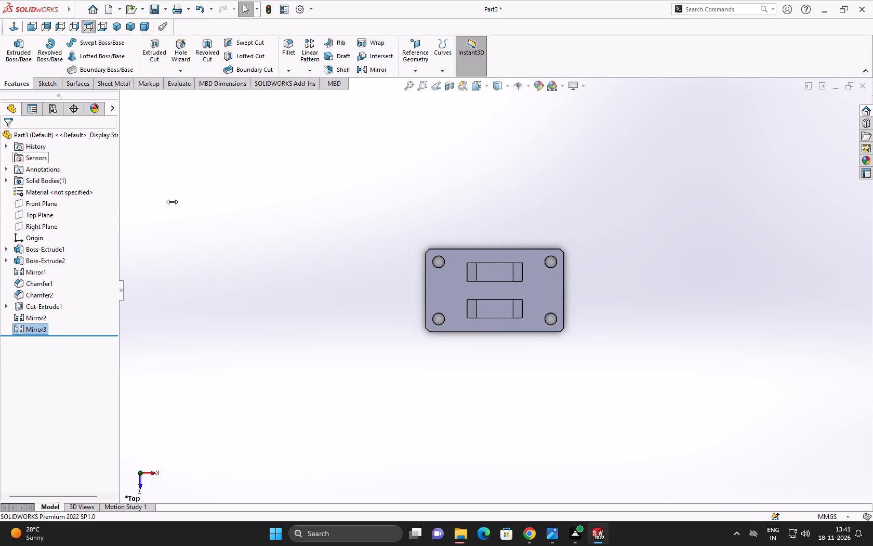
{"action": "left_click", "coordinate": [289, 209]}
Start a sketch on the outer face of the +Z upright and draw a circle centred about 27 mm above the origin.
{"action": "middle_click_drag", "start_coordinate": [322, 363], "coordinate": [307, 231]}
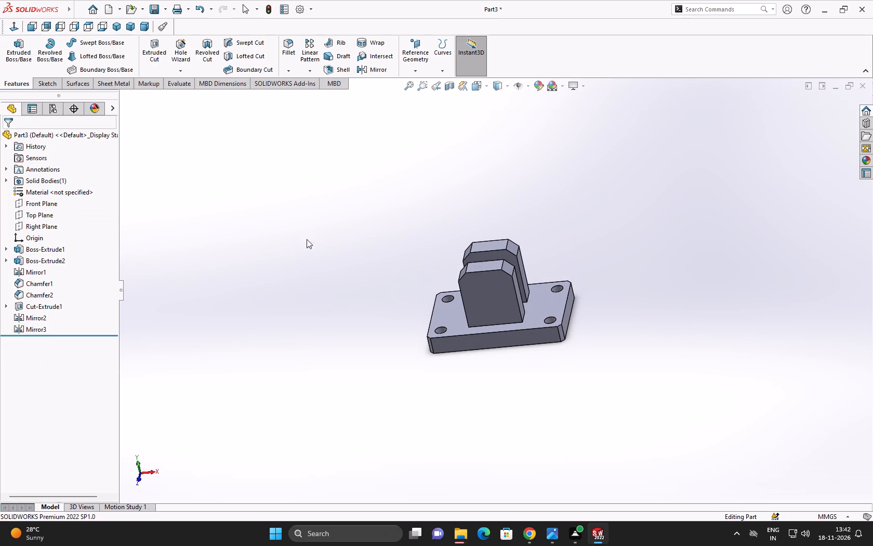
{"action": "left_click", "coordinate": [491, 289]}
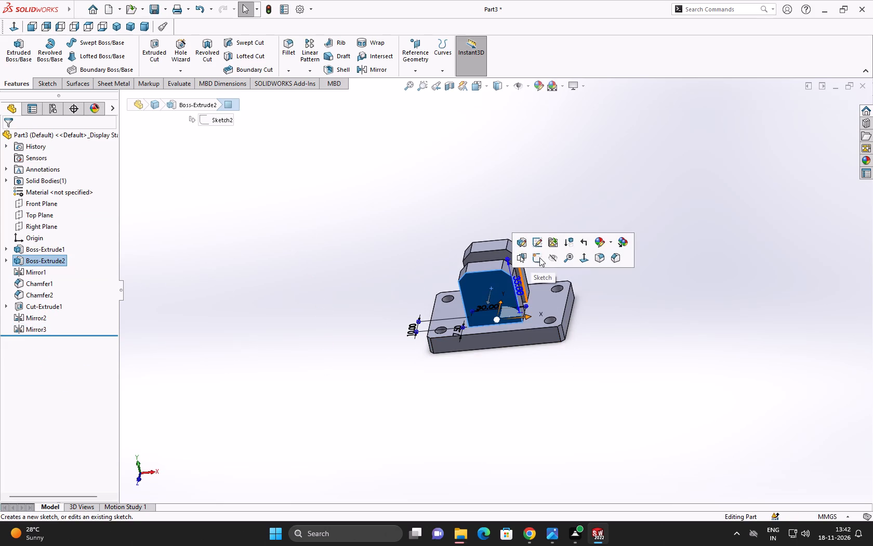
{"action": "left_click", "coordinate": [539, 256]}
{"action": "left_click", "coordinate": [293, 227]}
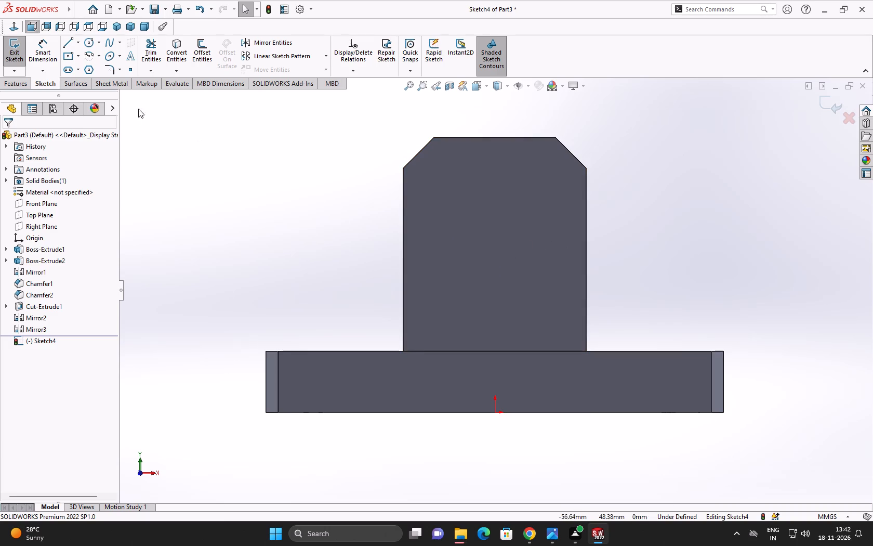
{"action": "left_click", "coordinate": [89, 45]}
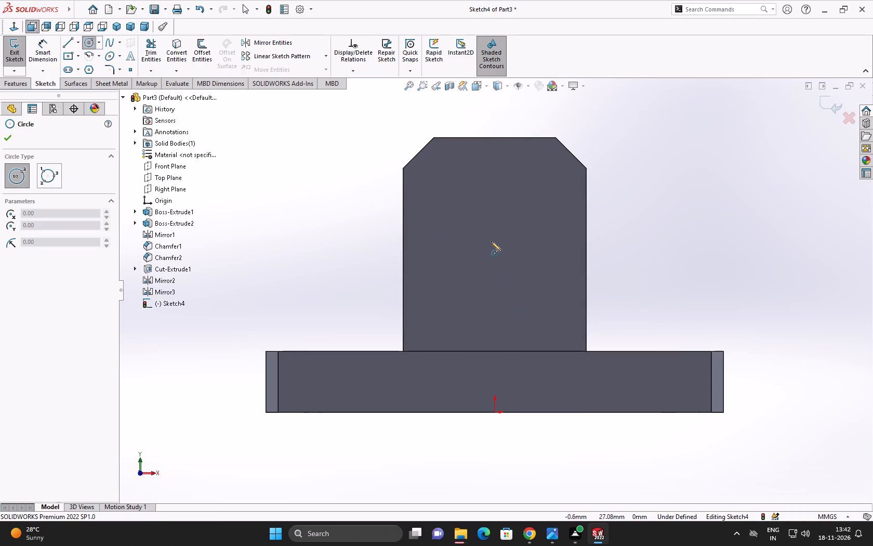
{"action": "left_click", "coordinate": [495, 246]}
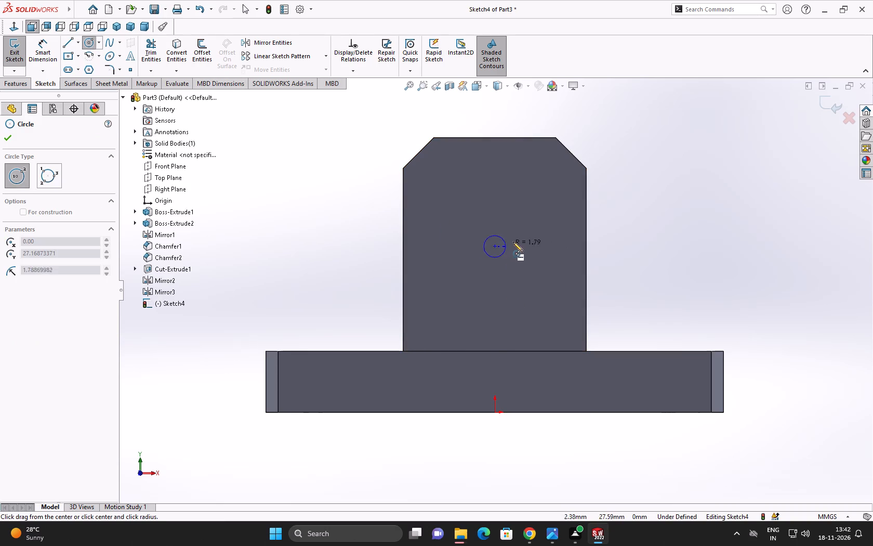
{"action": "left_click", "coordinate": [522, 239]}
{"action": "right_click", "coordinate": [522, 239]}
{"action": "left_click", "coordinate": [534, 246]}
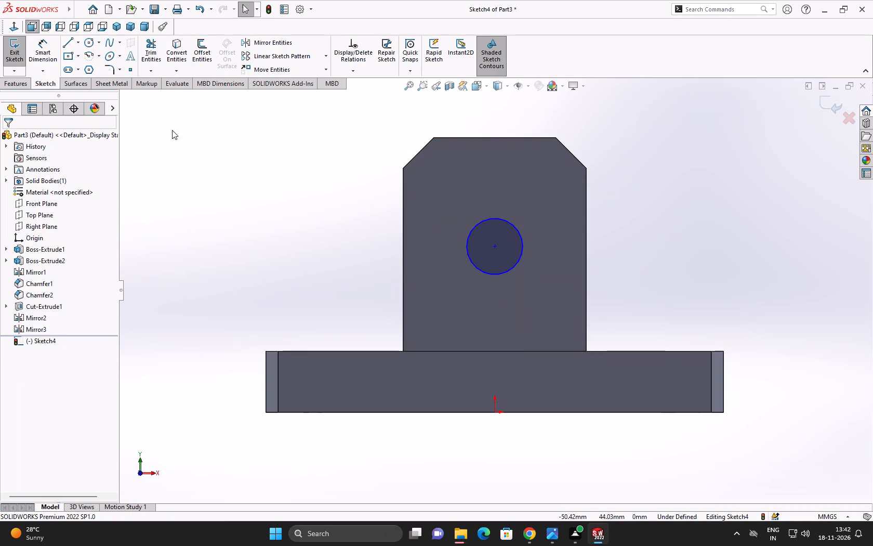
Dimension the upright circle's diameter as 15 mm.
{"action": "left_click", "coordinate": [40, 51]}
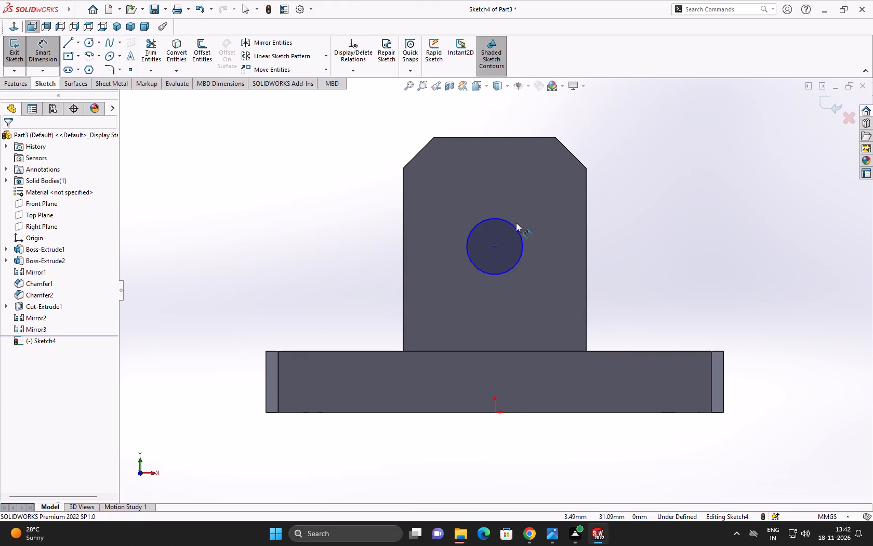
{"action": "left_click", "coordinate": [516, 226]}
{"action": "left_click", "coordinate": [672, 164]}
{"action": "type", "text": "15"}
{"action": "left_click", "coordinate": [631, 151]}
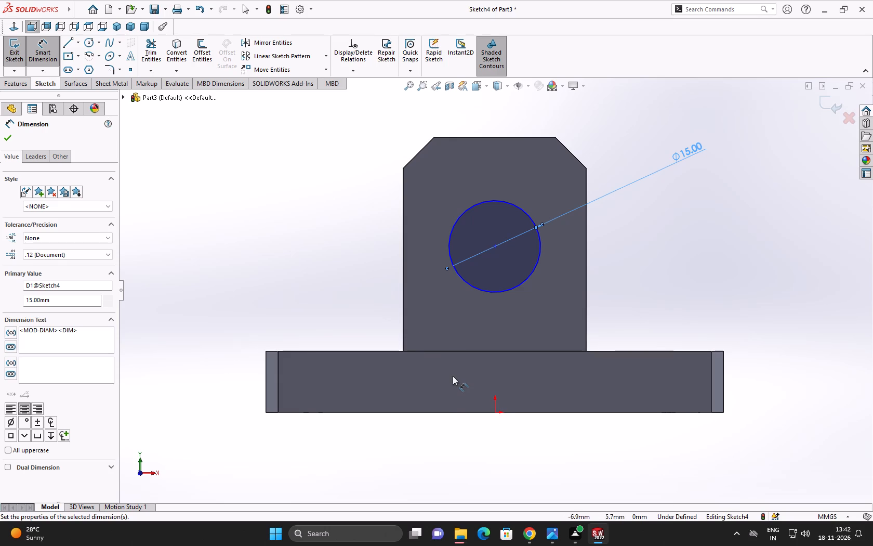
Dimension the circle's centre 30 mm vertically from the origin, placing the dimension outside the part beside the upright.
{"action": "left_click", "coordinate": [494, 413]}
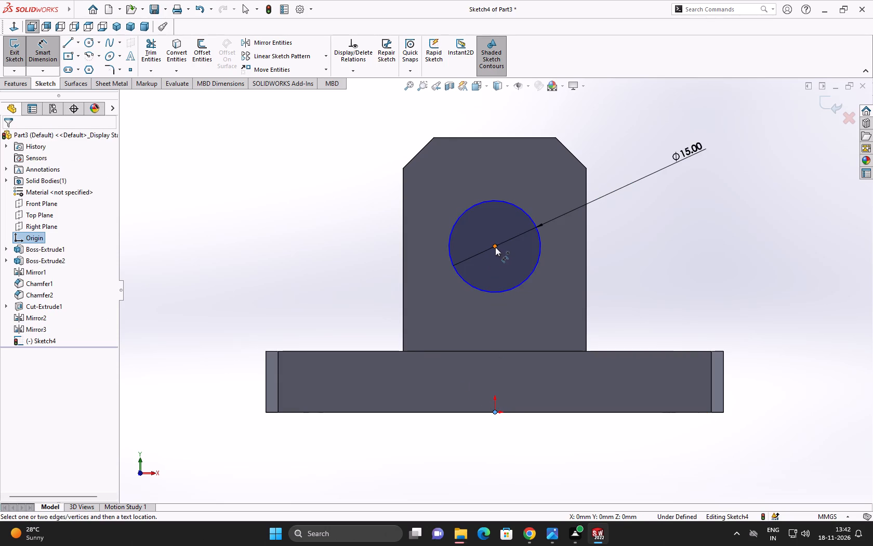
{"action": "left_click", "coordinate": [495, 246]}
{"action": "left_click", "coordinate": [215, 265]}
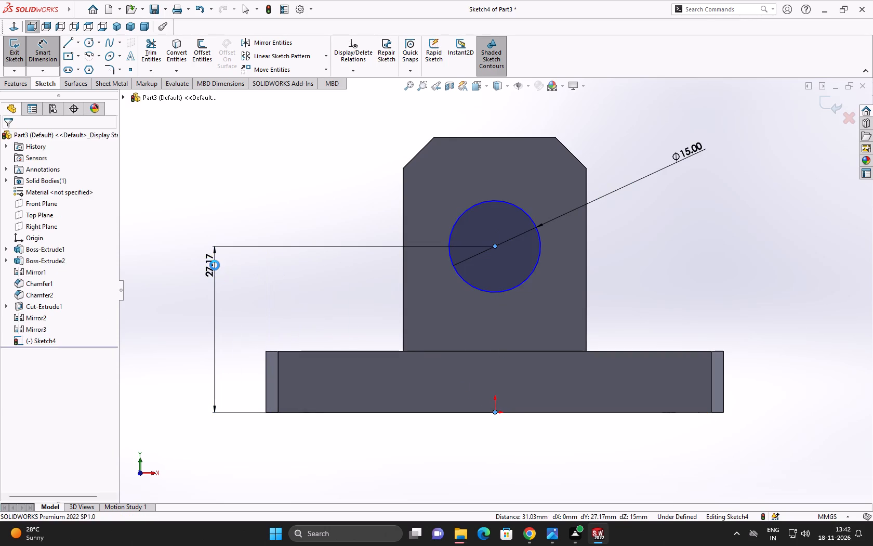
{"action": "type", "text": "30"}
{"action": "left_click", "coordinate": [170, 249]}
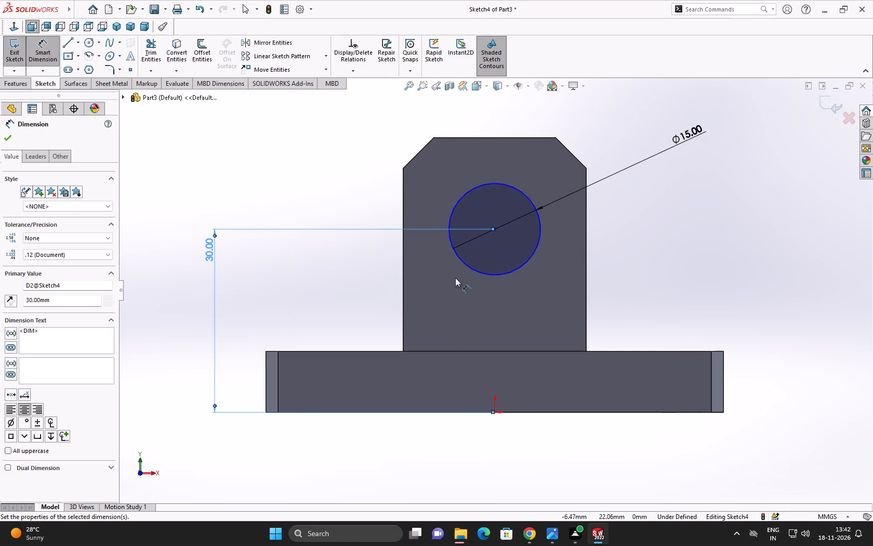
{"action": "left_click", "coordinate": [47, 47]}
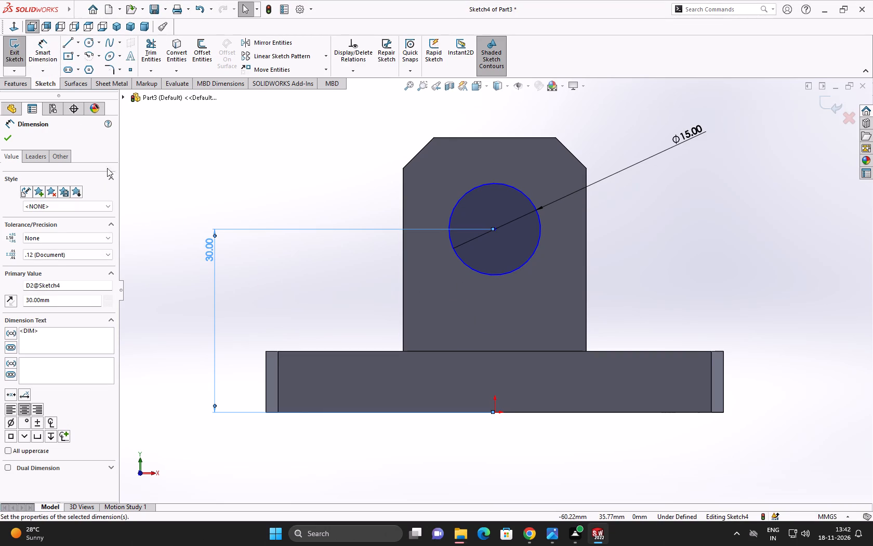
{"action": "left_click", "coordinate": [3, 129]}
{"action": "left_click", "coordinate": [5, 136]}
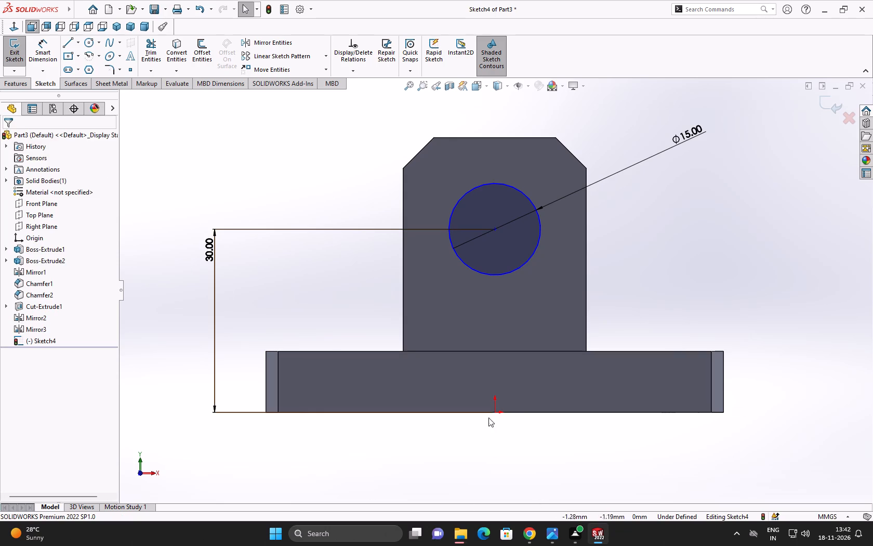
Add a Vertical relation between the origin and the circle's centre.
{"action": "left_click", "coordinate": [495, 410], "text": "ctrl"}
{"action": "left_click", "coordinate": [494, 230], "text": "ctrl"}
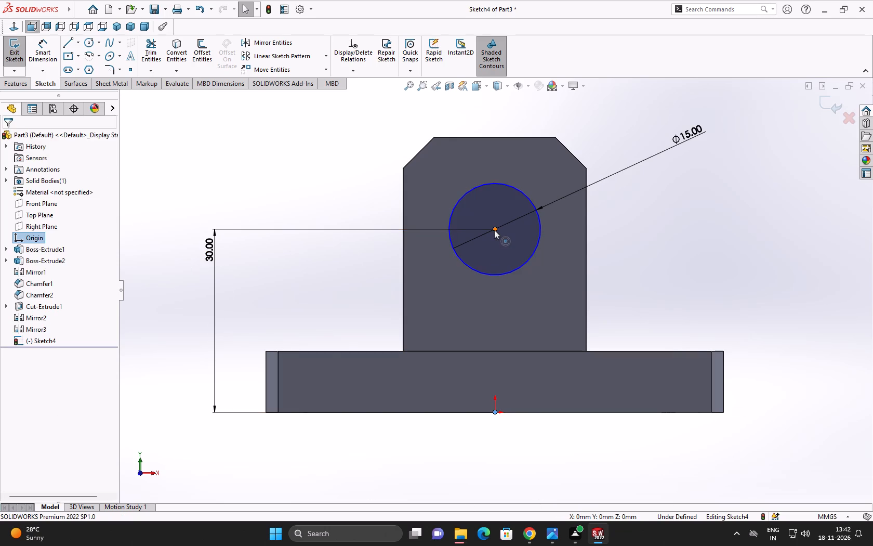
{"action": "left_click", "coordinate": [23, 316]}
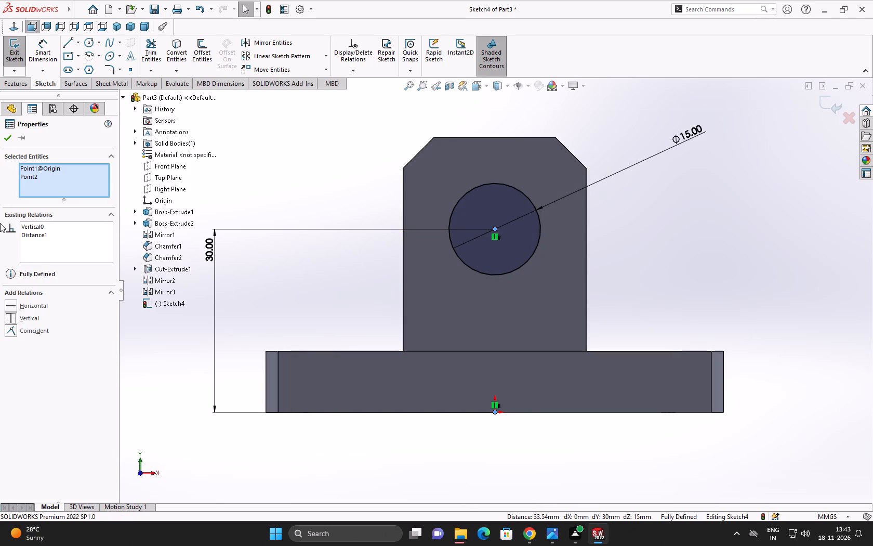
{"action": "left_click", "coordinate": [8, 138]}
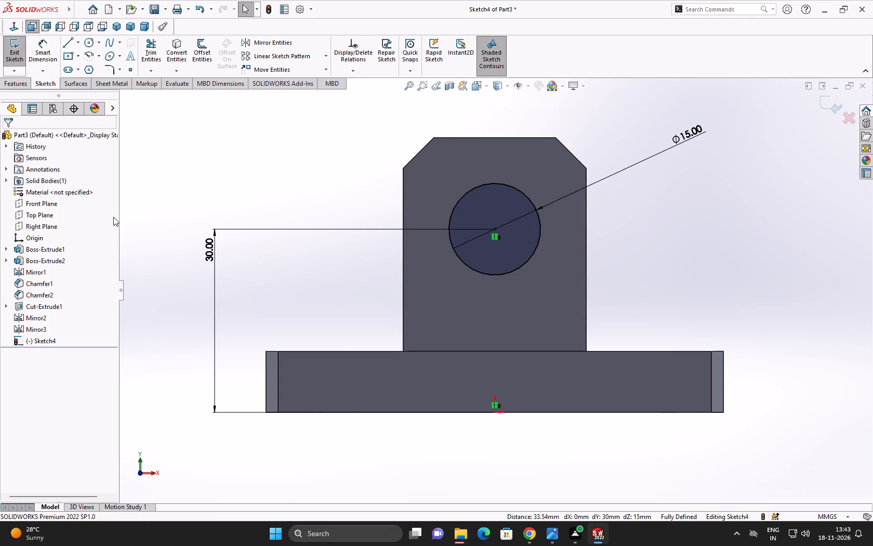
Cut the 15 mm circle through both uprights with an Extruded Cut set to Through All.
{"action": "left_click", "coordinate": [20, 83]}
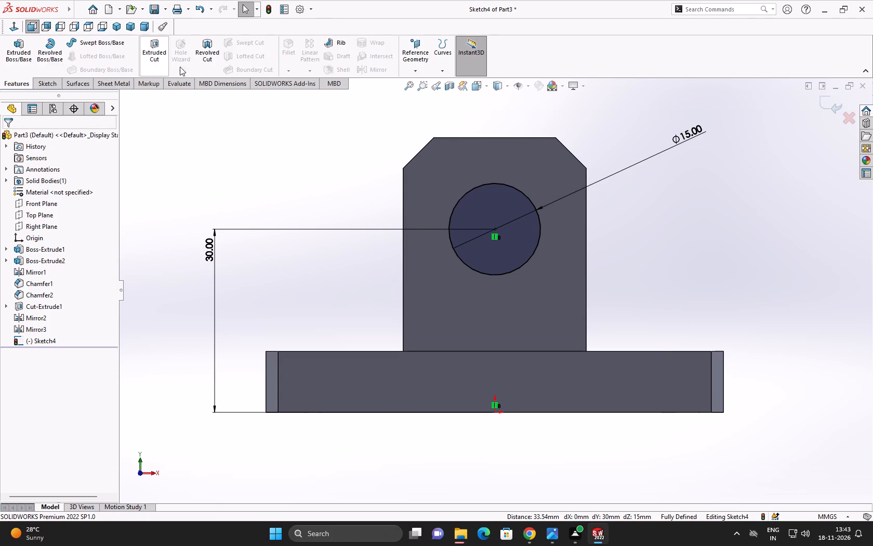
{"action": "left_click", "coordinate": [155, 59]}
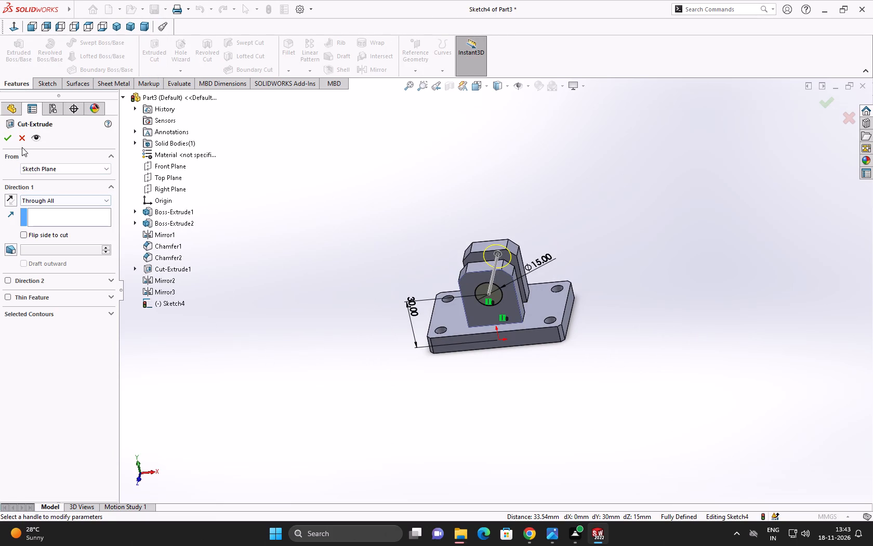
{"action": "left_click", "coordinate": [8, 136]}
{"action": "left_click", "coordinate": [376, 251]}
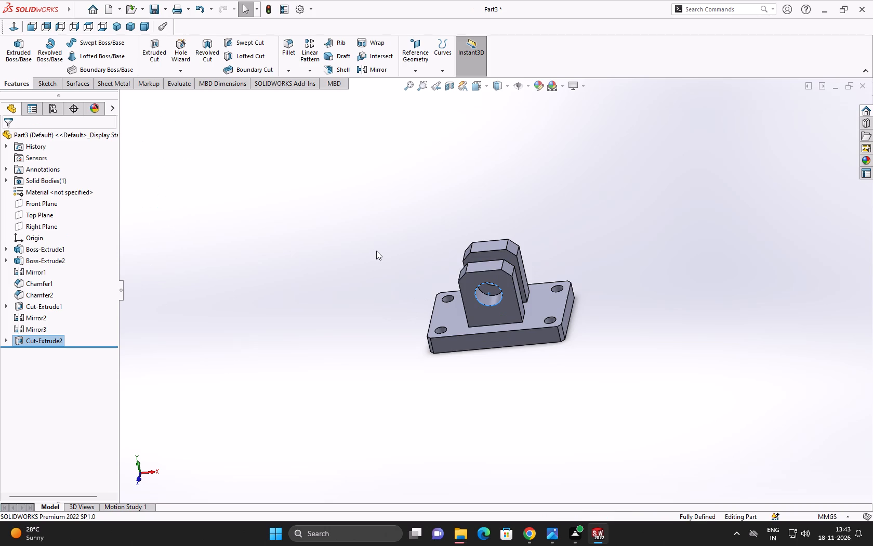
Save the finished part as Part3.SLDPRT in the BHAVAN folder under Documents.
{"action": "middle_click_drag", "start_coordinate": [375, 418], "coordinate": [403, 316]}
{"action": "scroll", "coordinate": [353, 330], "scroll_direction": "down", "scroll_amount": 1}
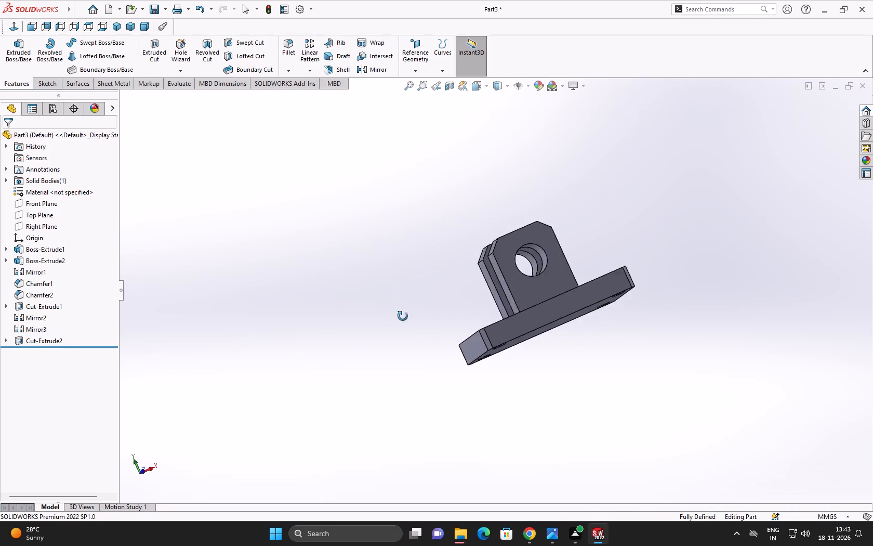
{"action": "middle_click_drag", "start_coordinate": [403, 316], "coordinate": [418, 395]}
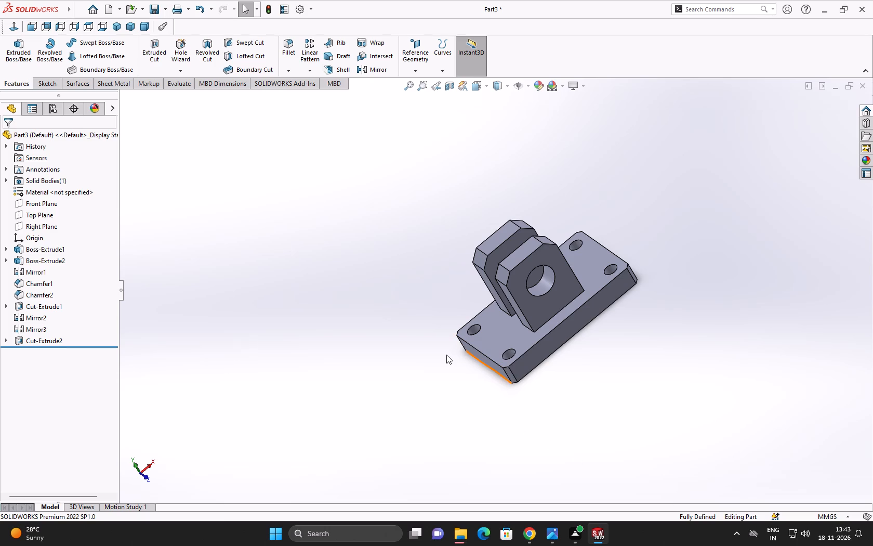
{"action": "key", "text": "ctrl+s"}
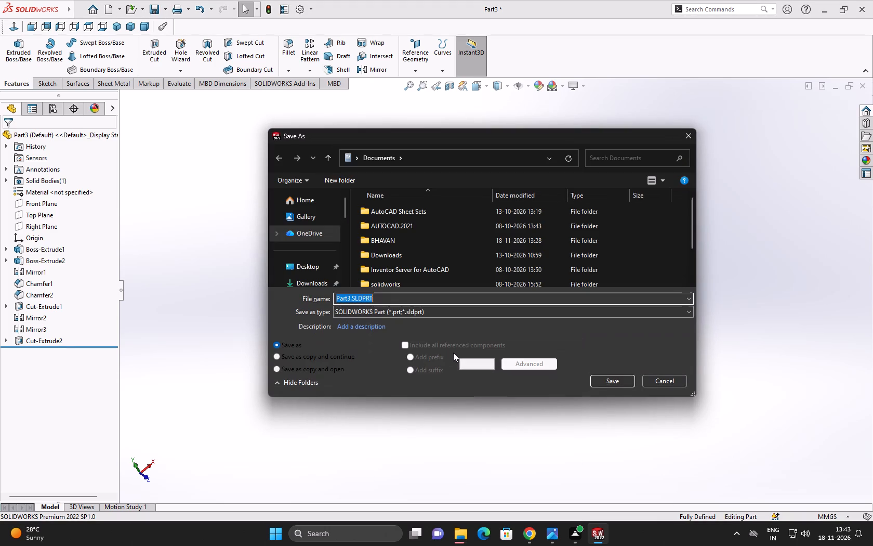
{"action": "double_click", "coordinate": [378, 245]}
{"action": "left_click", "coordinate": [430, 262]}
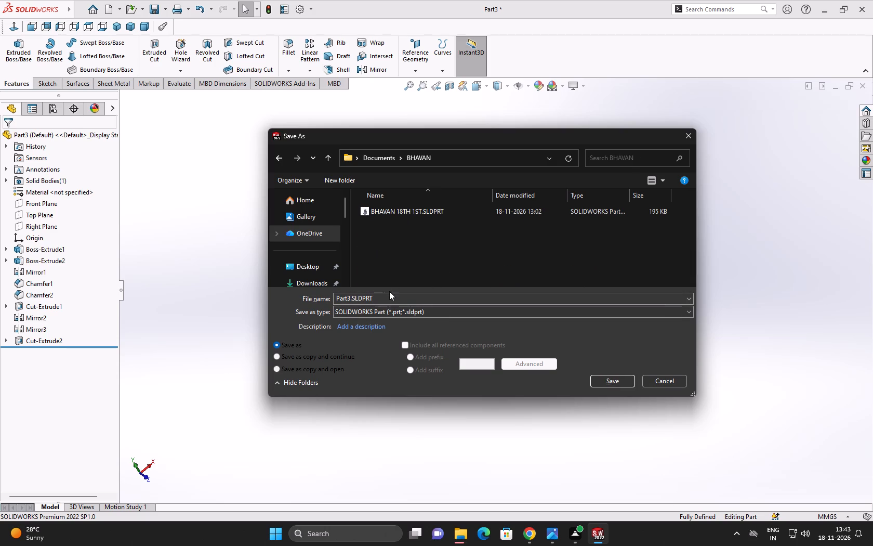
{"action": "left_click", "coordinate": [620, 382]}
{"action": "left_click", "coordinate": [399, 346]}
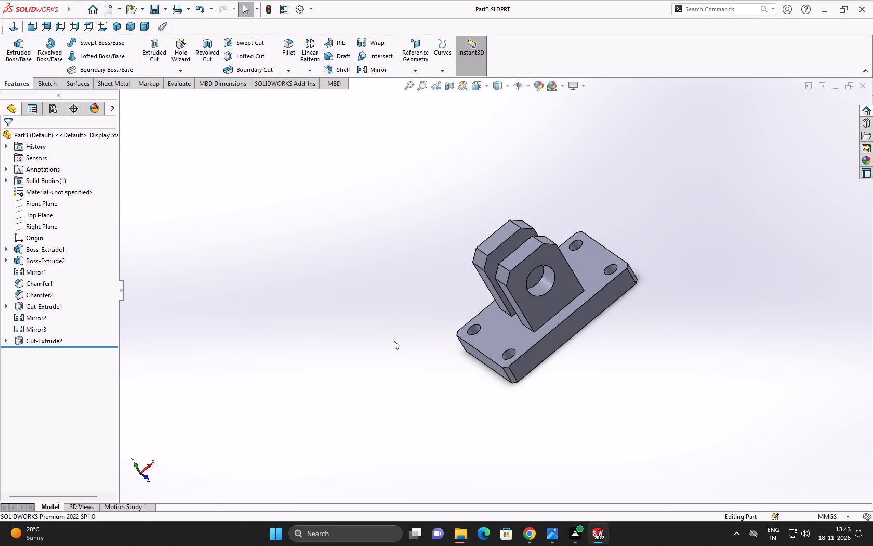
Orient the part to the standard isometric view and save it.
{"action": "left_click", "coordinate": [135, 27]}
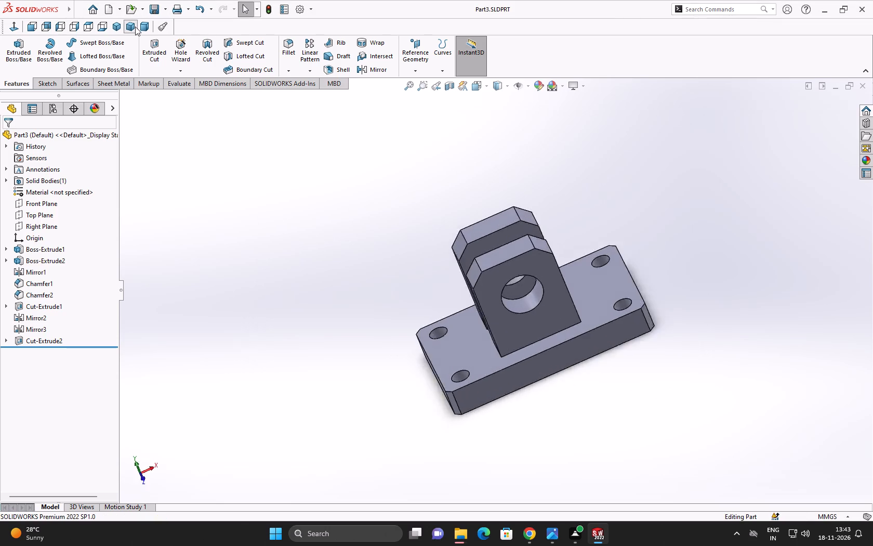
{"action": "left_click", "coordinate": [118, 27]}
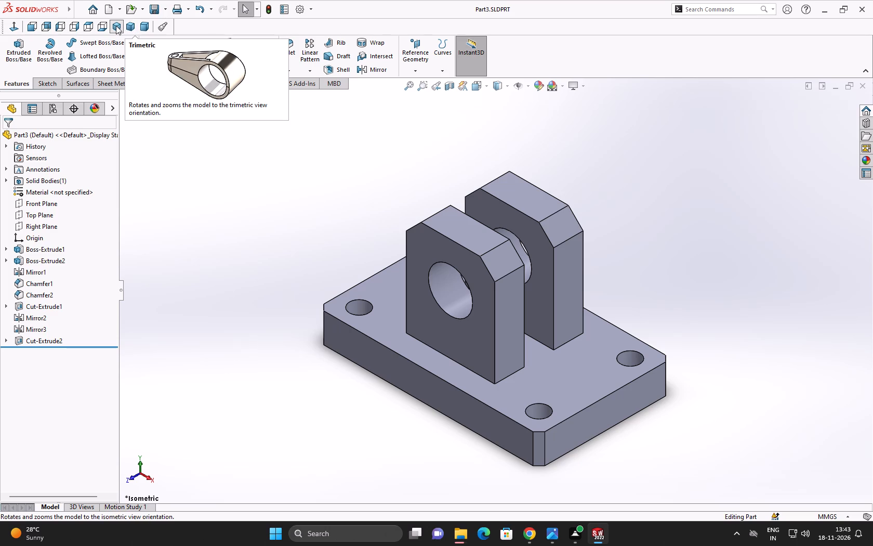
{"action": "left_click", "coordinate": [112, 26]}
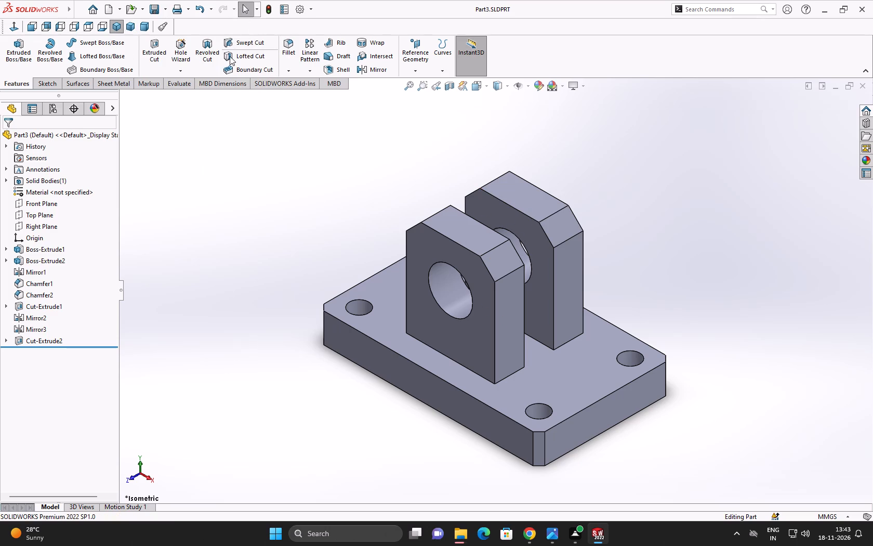
{"action": "key", "text": "ctrl+s"}
Save the part under the new name BHAVAN 18TH Part3.SLDPRT in the BHAVAN folder.
{"action": "left_click", "coordinate": [163, 8]}
{"action": "left_click", "coordinate": [171, 36]}
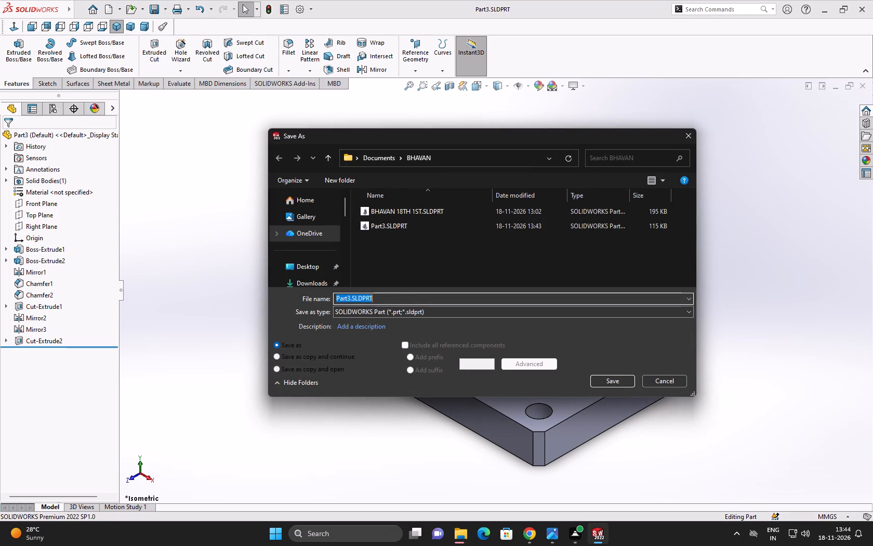
{"action": "left_click", "coordinate": [349, 301]}
{"action": "key", "text": "Left"}
{"action": "key", "text": "Left"}
{"action": "key", "text": "Left"}
{"action": "key", "text": "Left"}
{"action": "key", "text": "Left"}
{"action": "key", "text": "Left"}
{"action": "key", "text": "Left"}
{"action": "key", "text": "Left"}
{"action": "key", "text": "Left"}
{"action": "key", "text": "Left"}
{"action": "key", "text": "Left"}
{"action": "key", "text": "Left"}
{"action": "key", "text": "Left"}
{"action": "type", "text": "BHAVAN"}
{"action": "key", "text": "space"}
{"action": "key", "text": "1"}
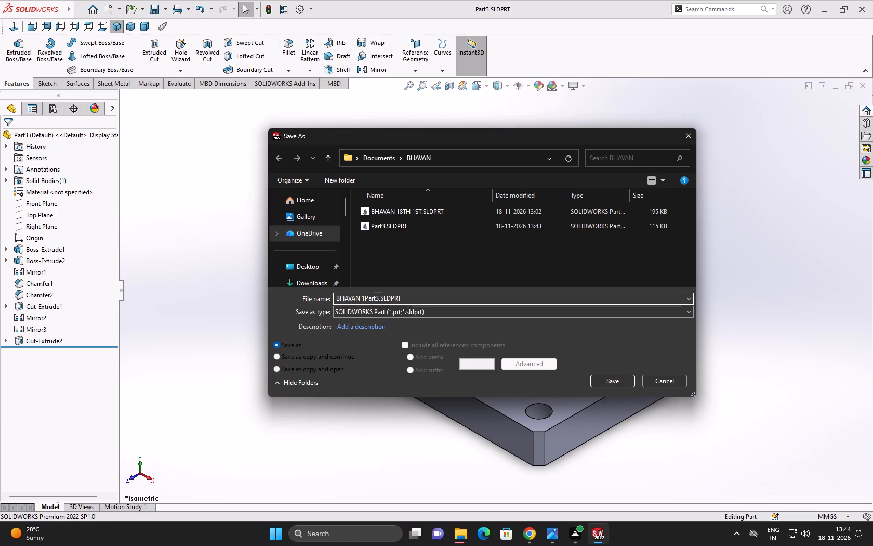
{"action": "key", "text": "8"}
{"action": "type", "text": "TH"}
{"action": "key", "text": "space"}
{"action": "left_click", "coordinate": [607, 381]}
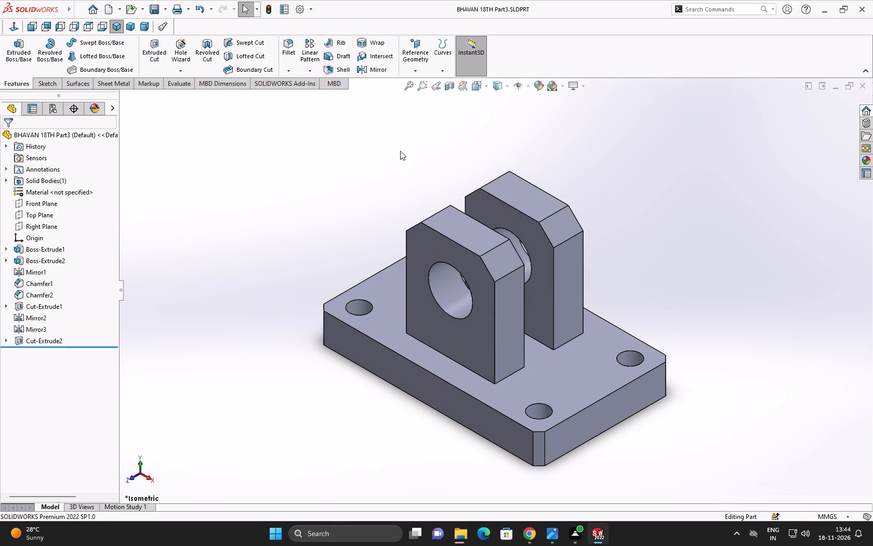
Preview the print of the isometric part view using the Microsoft Print to PDF printer.
{"action": "left_click", "coordinate": [164, 9]}
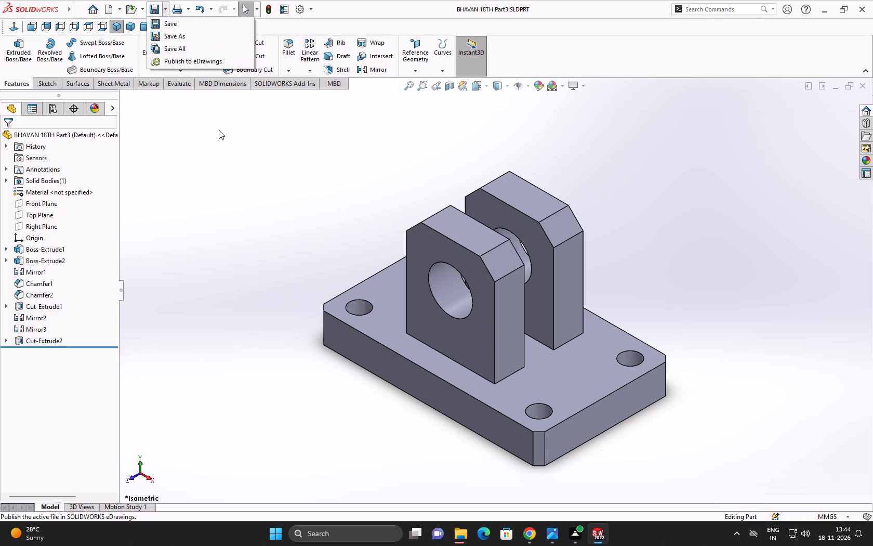
{"action": "left_click", "coordinate": [219, 130]}
{"action": "left_click", "coordinate": [187, 9]}
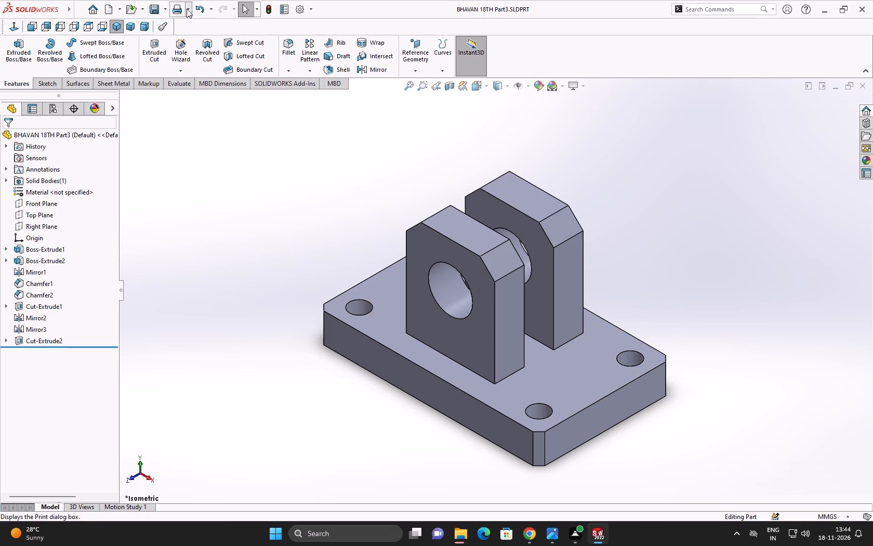
{"action": "left_click", "coordinate": [188, 23]}
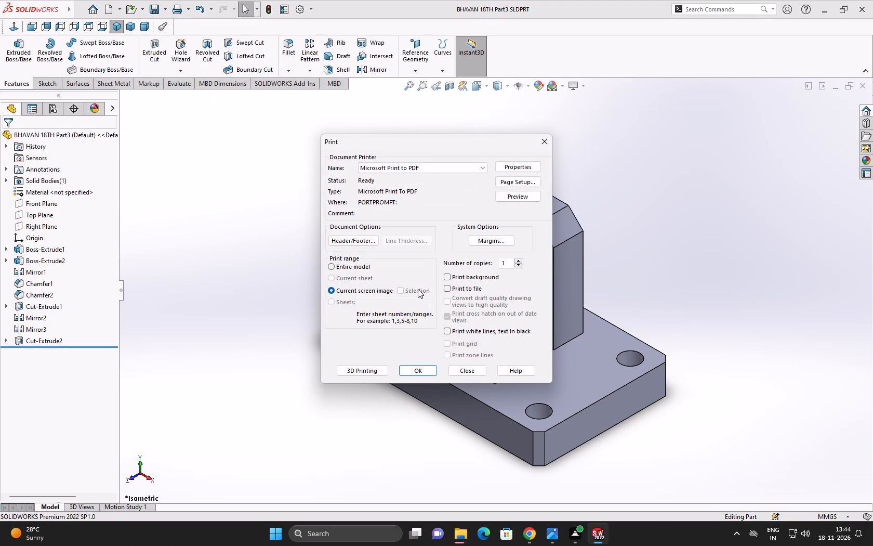
{"action": "left_click", "coordinate": [530, 199]}
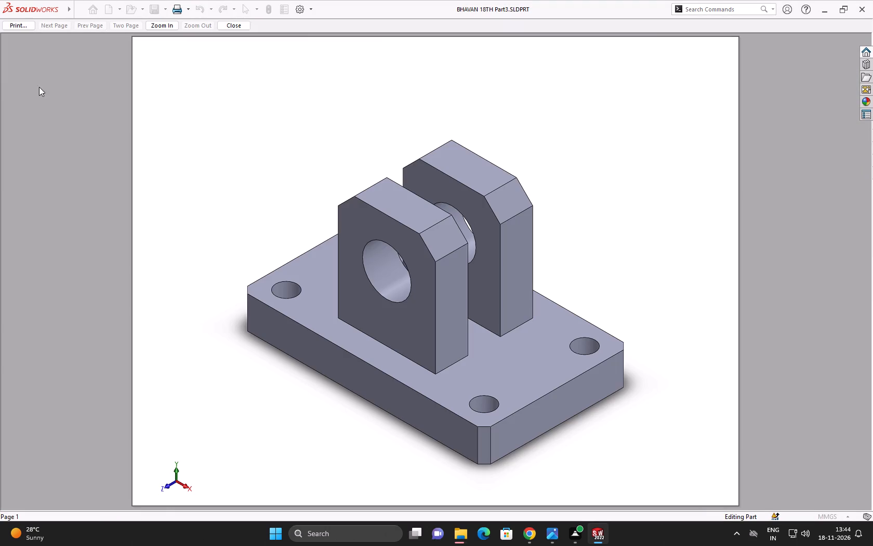
Print the current screen image to a PDF named BHAVAN 18TH PART3 in the BHAVAN folder under Documents.
{"action": "left_click", "coordinate": [15, 27]}
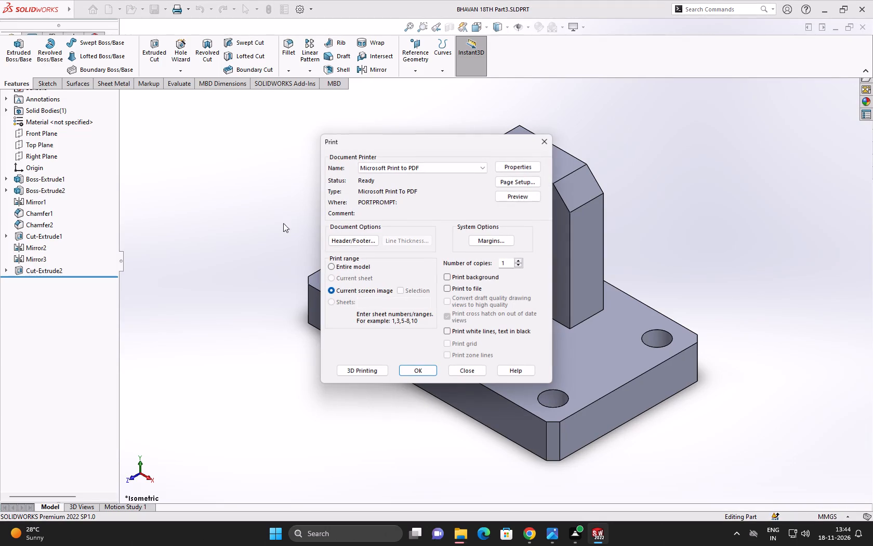
{"action": "left_click", "coordinate": [420, 372]}
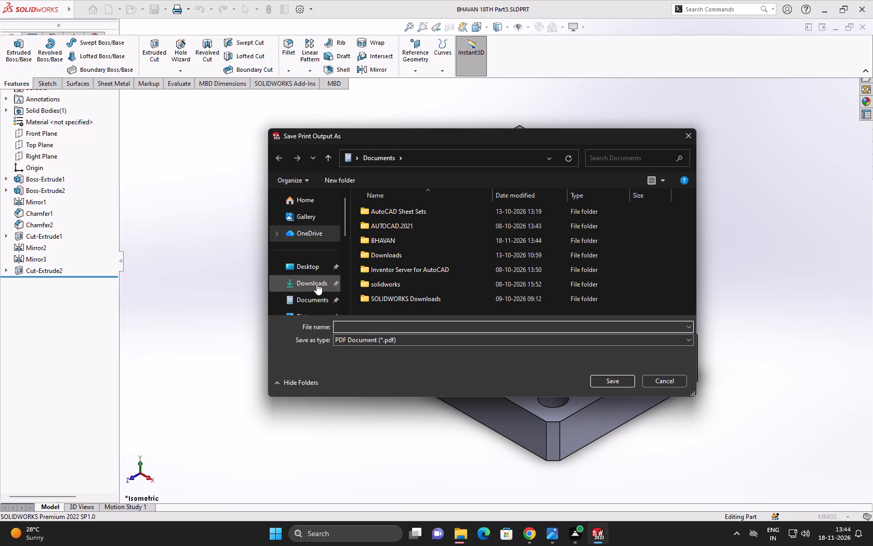
{"action": "left_click", "coordinate": [316, 296]}
{"action": "double_click", "coordinate": [385, 242]}
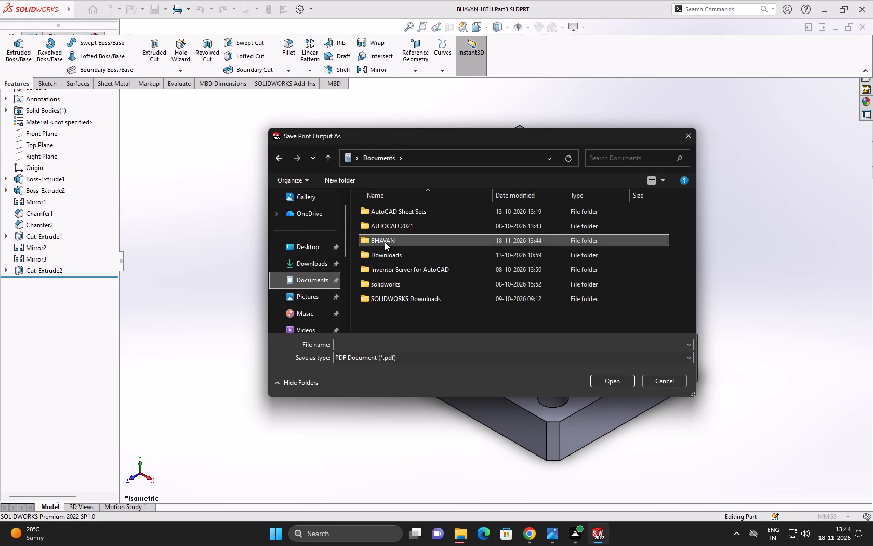
{"action": "left_click", "coordinate": [401, 339]}
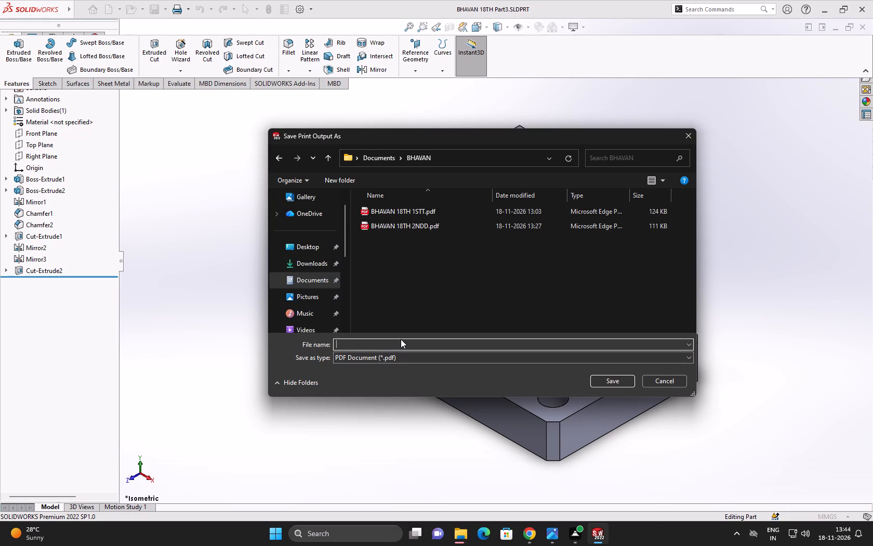
{"action": "type", "text": "BHAVAN"}
{"action": "key", "text": "space"}
{"action": "type", "text": "18TH PART3"}
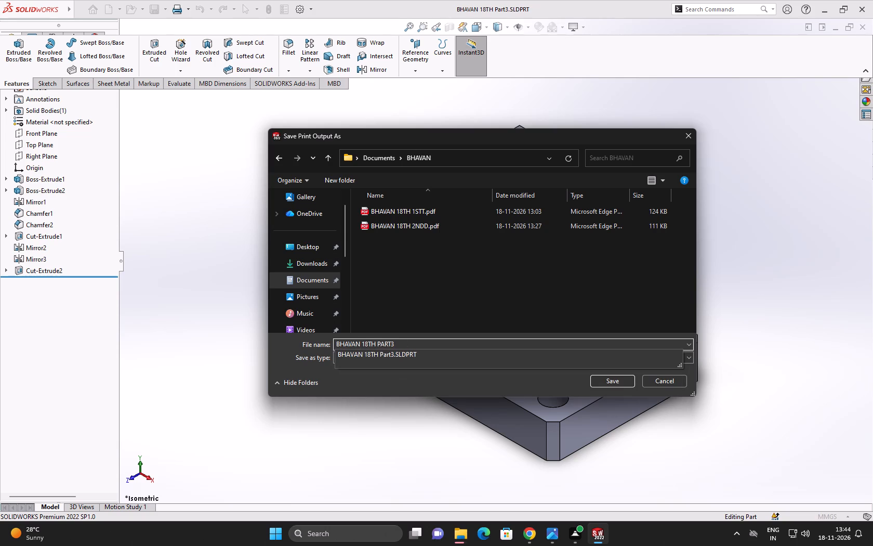
{"action": "key", "text": "space"}
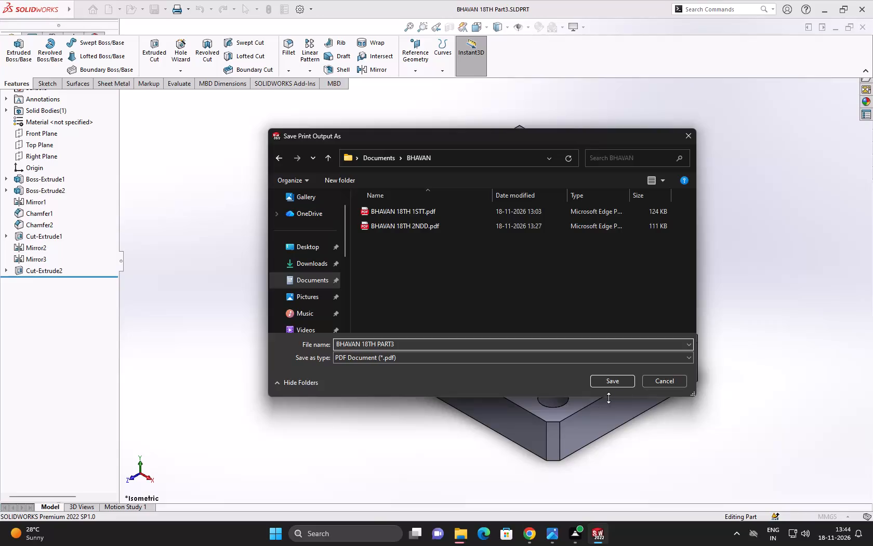
{"action": "left_click", "coordinate": [622, 379]}
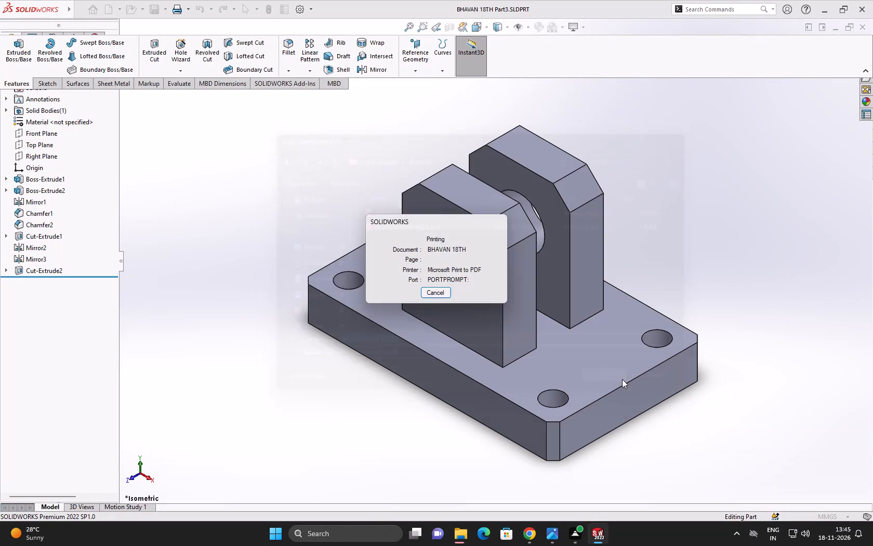